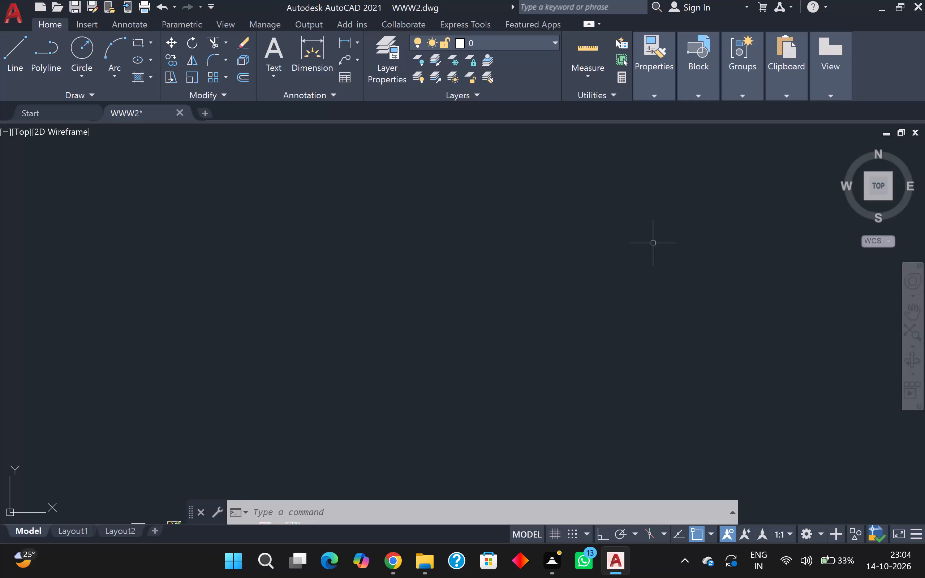
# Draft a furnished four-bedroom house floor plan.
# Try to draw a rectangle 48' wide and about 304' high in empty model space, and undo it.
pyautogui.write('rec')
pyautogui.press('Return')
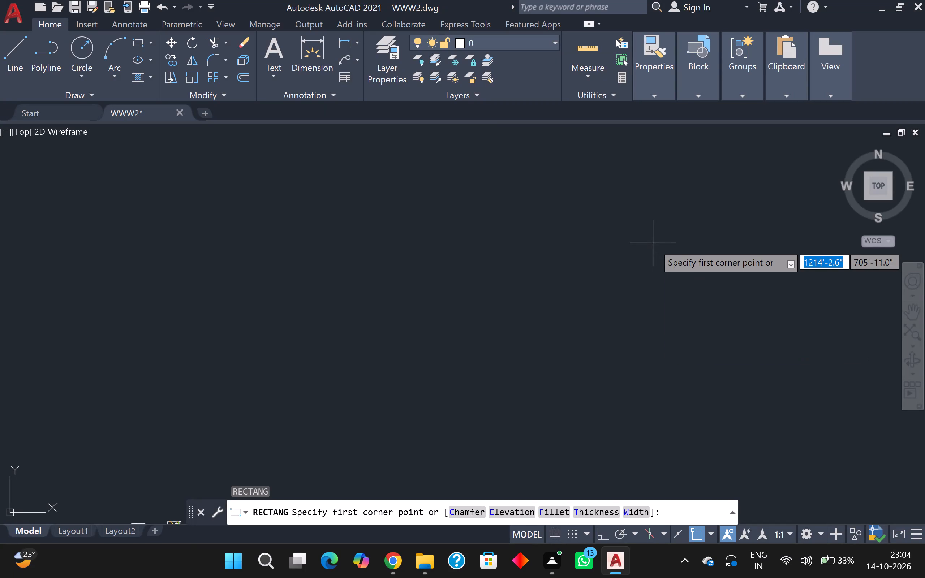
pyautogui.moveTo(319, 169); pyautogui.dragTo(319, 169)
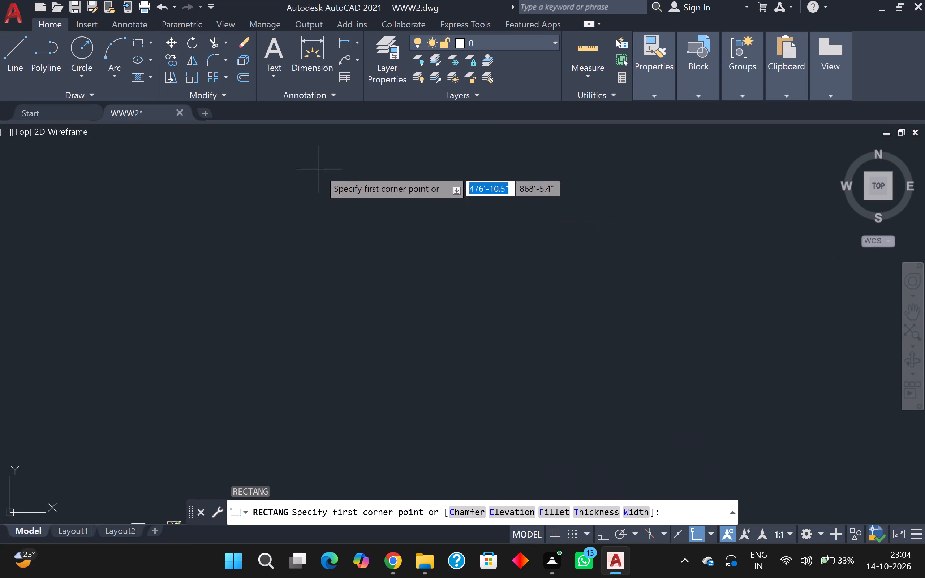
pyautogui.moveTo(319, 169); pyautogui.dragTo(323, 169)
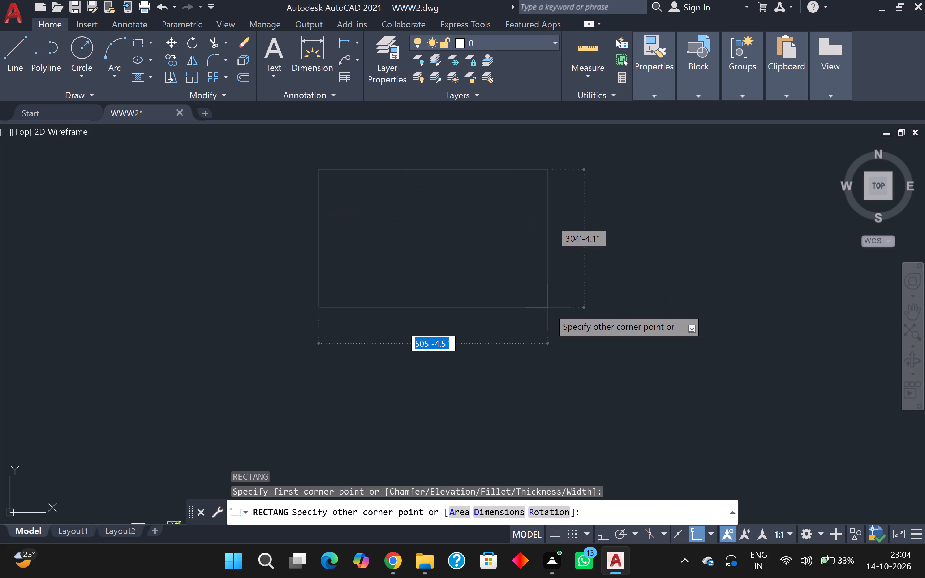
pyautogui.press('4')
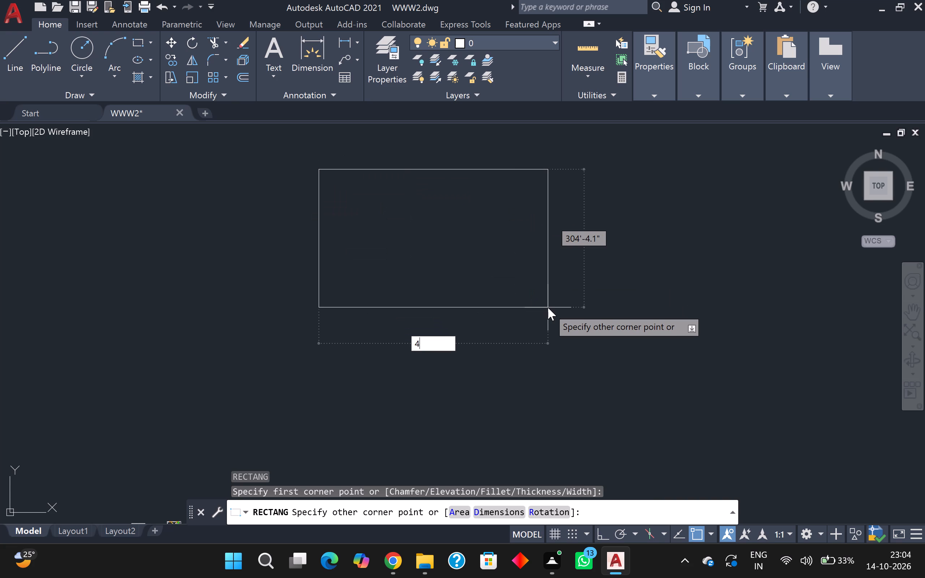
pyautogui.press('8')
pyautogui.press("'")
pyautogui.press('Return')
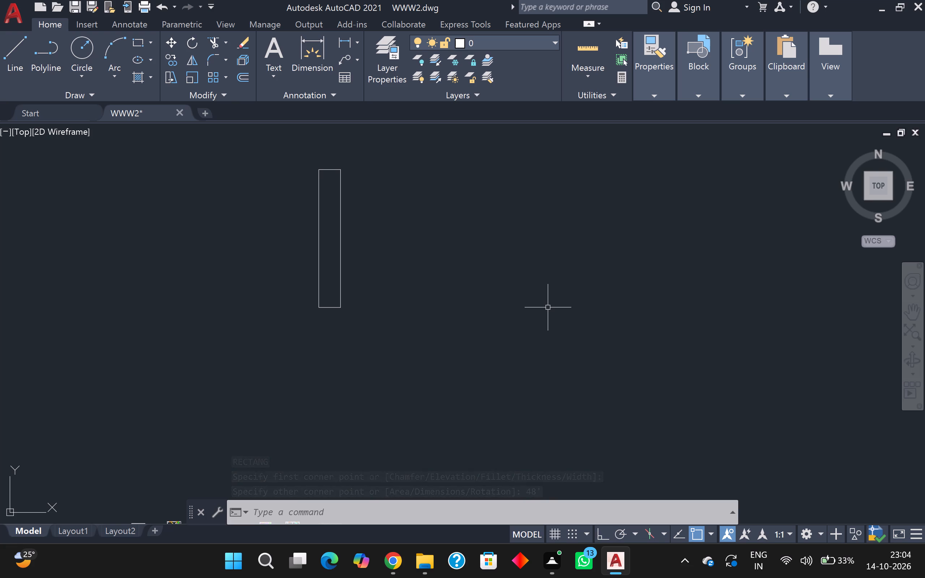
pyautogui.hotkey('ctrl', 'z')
# Draw a rectangle by its dimensions in empty model space, with length 48' and width 36'.
pyautogui.write('rec')
pyautogui.press('Return')
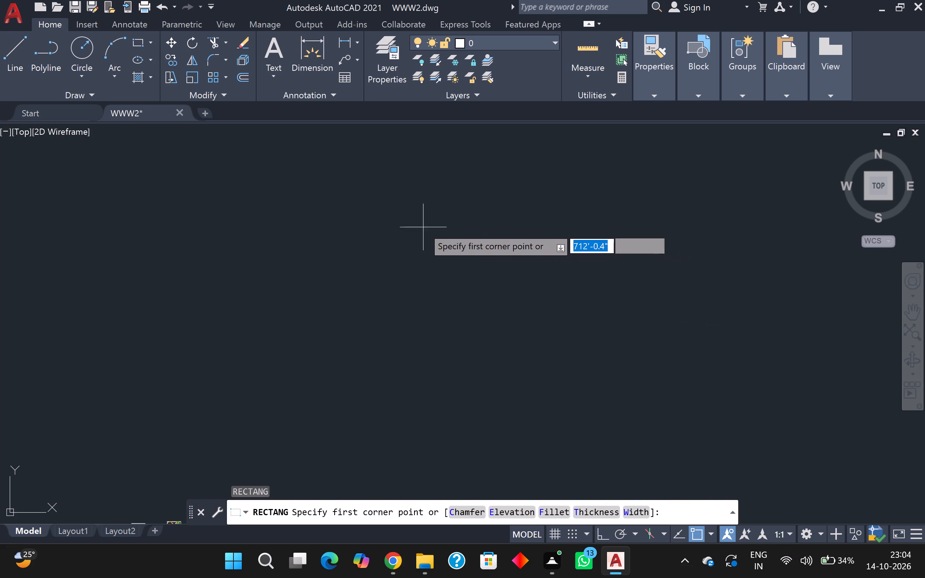
pyautogui.click(369, 204)
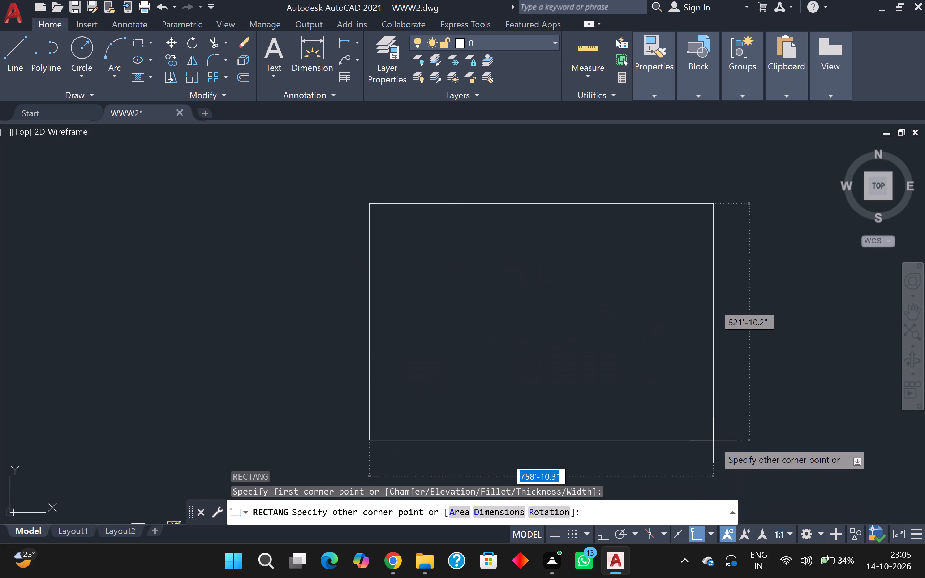
pyautogui.press('d')
pyautogui.press('Return')
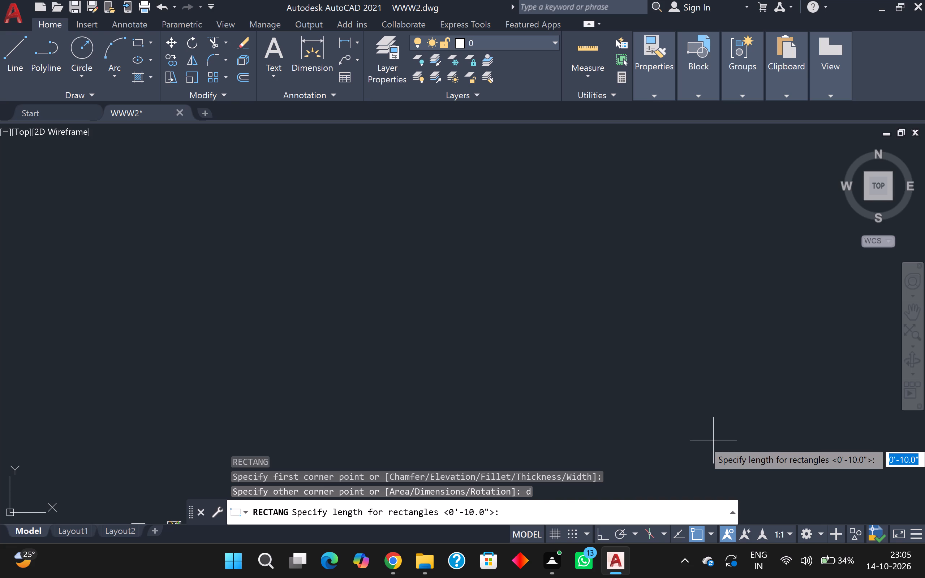
pyautogui.write('42')
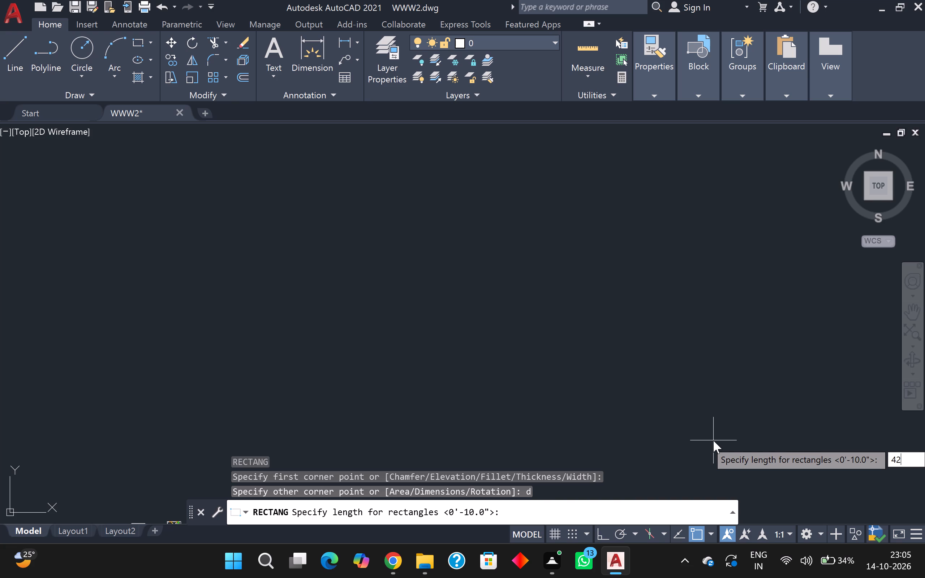
pyautogui.press('BackSpace')
pyautogui.write("8'")
pyautogui.press('Return')
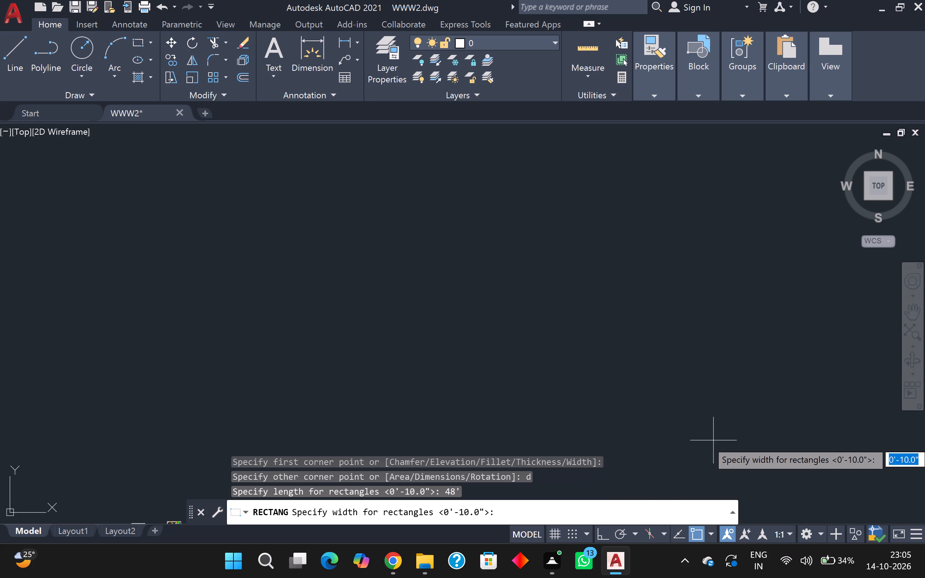
pyautogui.write("36'")
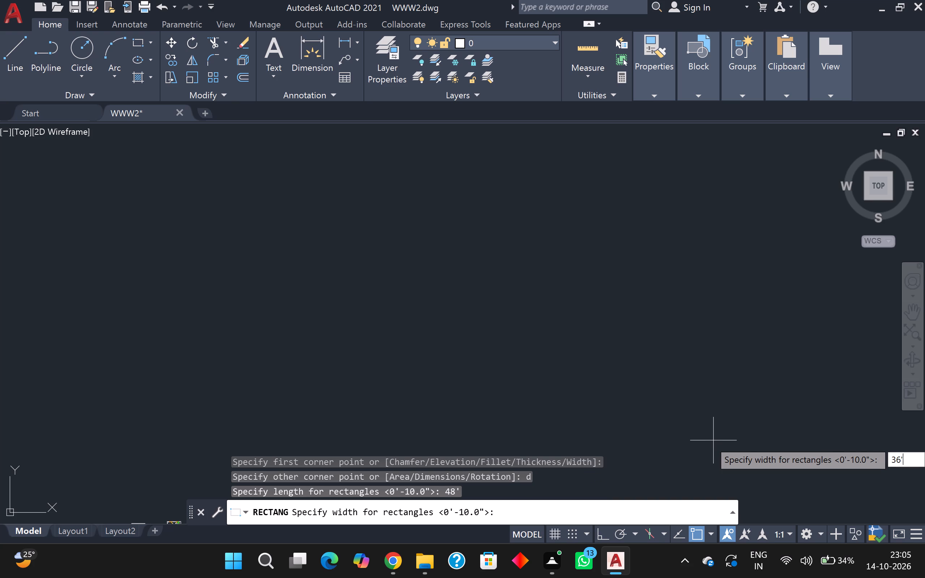
pyautogui.press('Return')
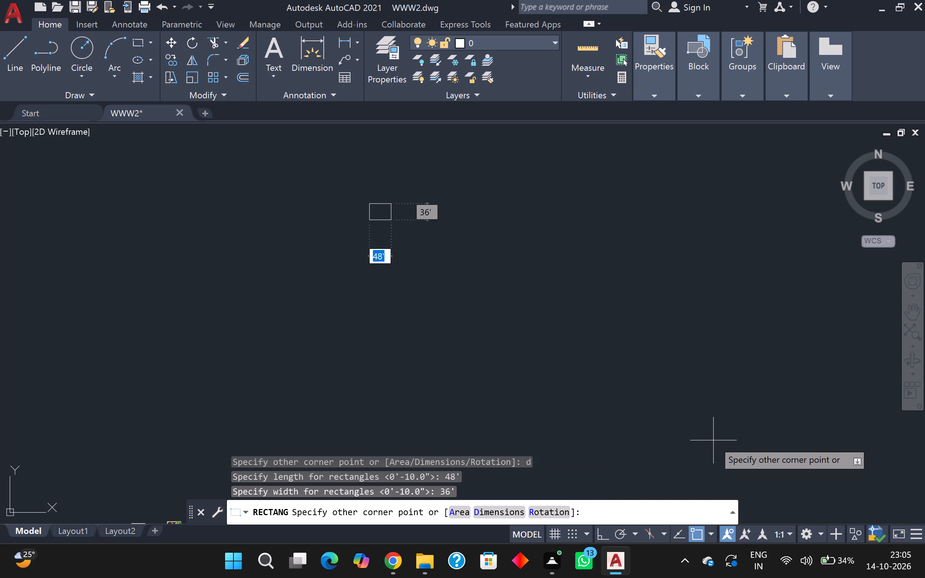
pyautogui.moveTo(713, 440); pyautogui.dragTo(715, 400)
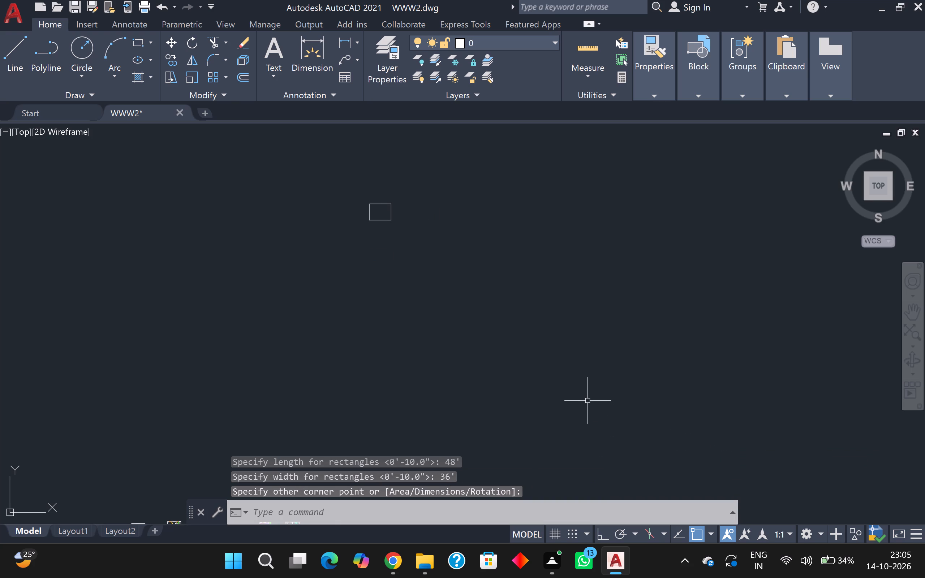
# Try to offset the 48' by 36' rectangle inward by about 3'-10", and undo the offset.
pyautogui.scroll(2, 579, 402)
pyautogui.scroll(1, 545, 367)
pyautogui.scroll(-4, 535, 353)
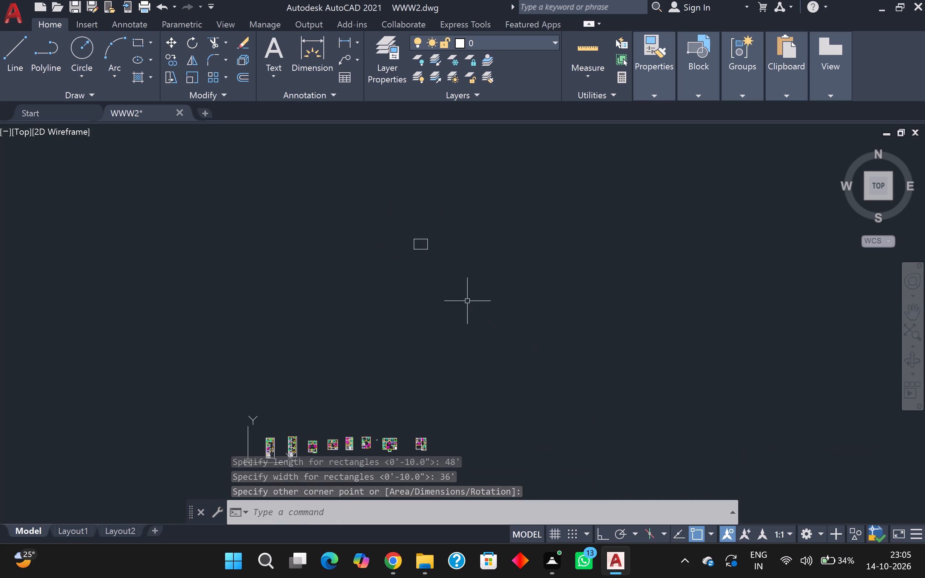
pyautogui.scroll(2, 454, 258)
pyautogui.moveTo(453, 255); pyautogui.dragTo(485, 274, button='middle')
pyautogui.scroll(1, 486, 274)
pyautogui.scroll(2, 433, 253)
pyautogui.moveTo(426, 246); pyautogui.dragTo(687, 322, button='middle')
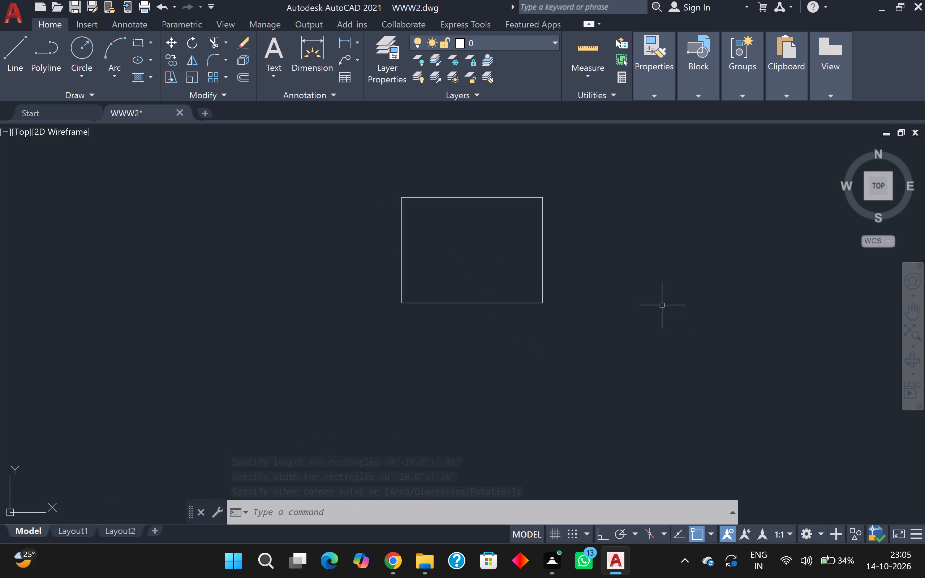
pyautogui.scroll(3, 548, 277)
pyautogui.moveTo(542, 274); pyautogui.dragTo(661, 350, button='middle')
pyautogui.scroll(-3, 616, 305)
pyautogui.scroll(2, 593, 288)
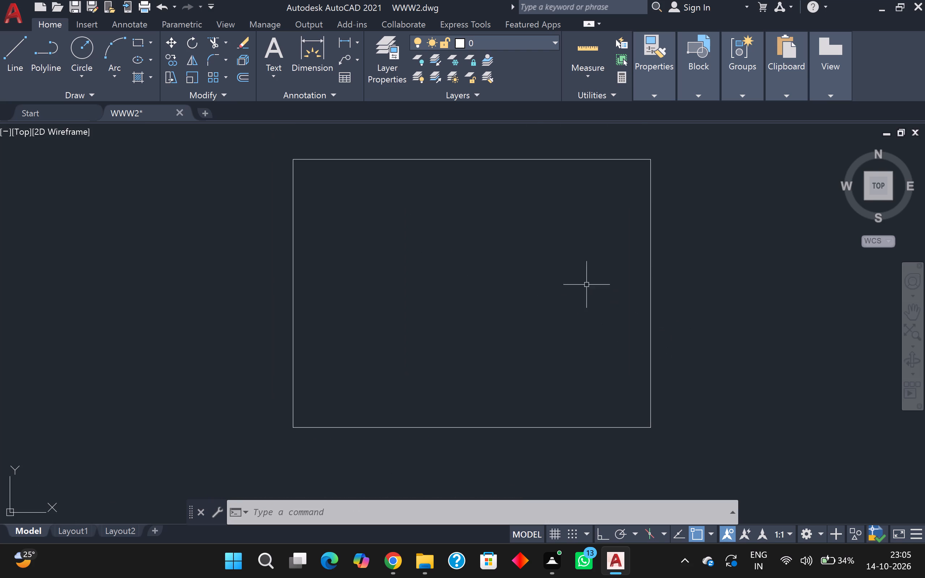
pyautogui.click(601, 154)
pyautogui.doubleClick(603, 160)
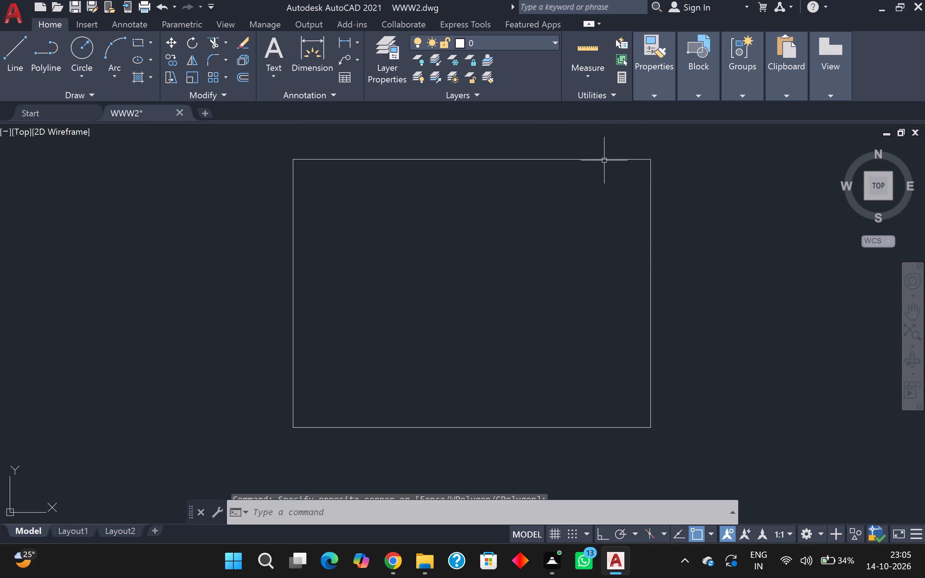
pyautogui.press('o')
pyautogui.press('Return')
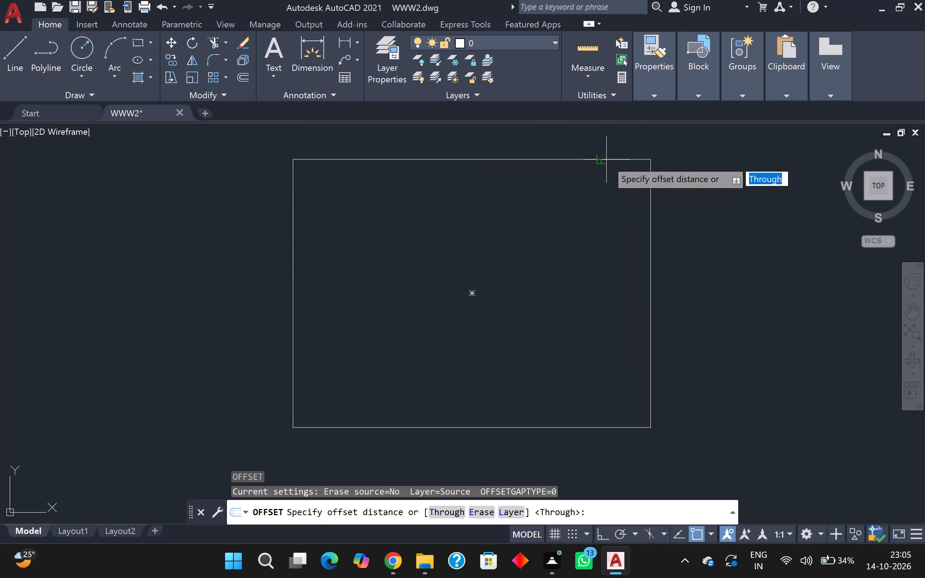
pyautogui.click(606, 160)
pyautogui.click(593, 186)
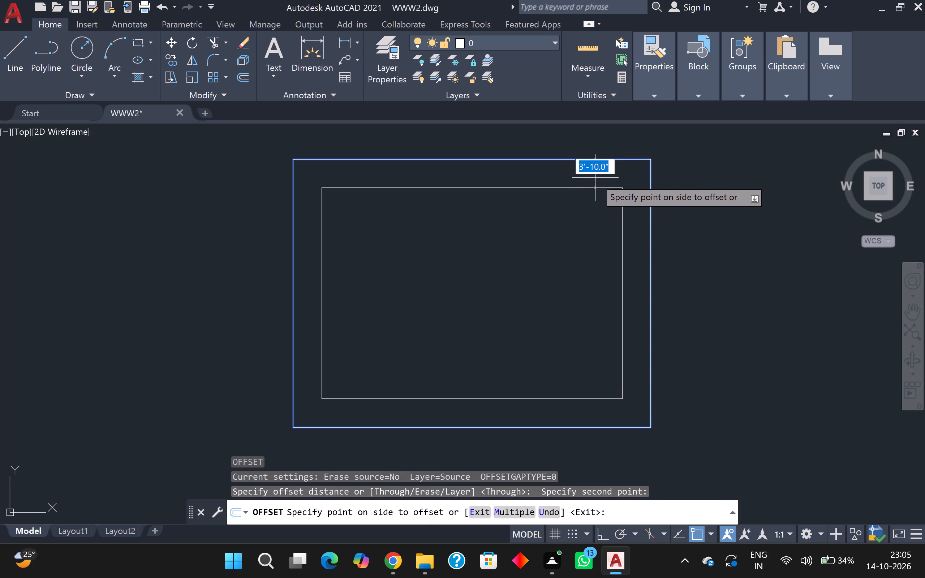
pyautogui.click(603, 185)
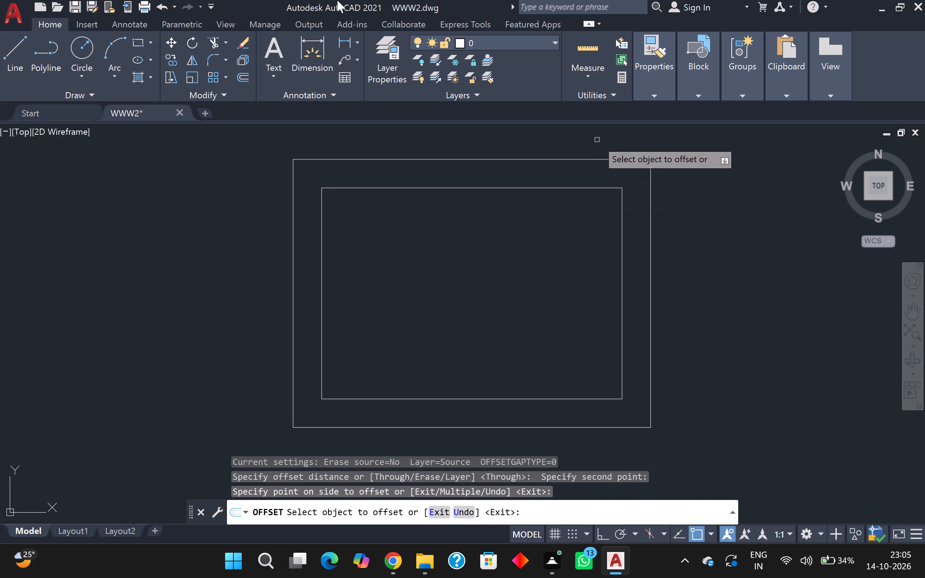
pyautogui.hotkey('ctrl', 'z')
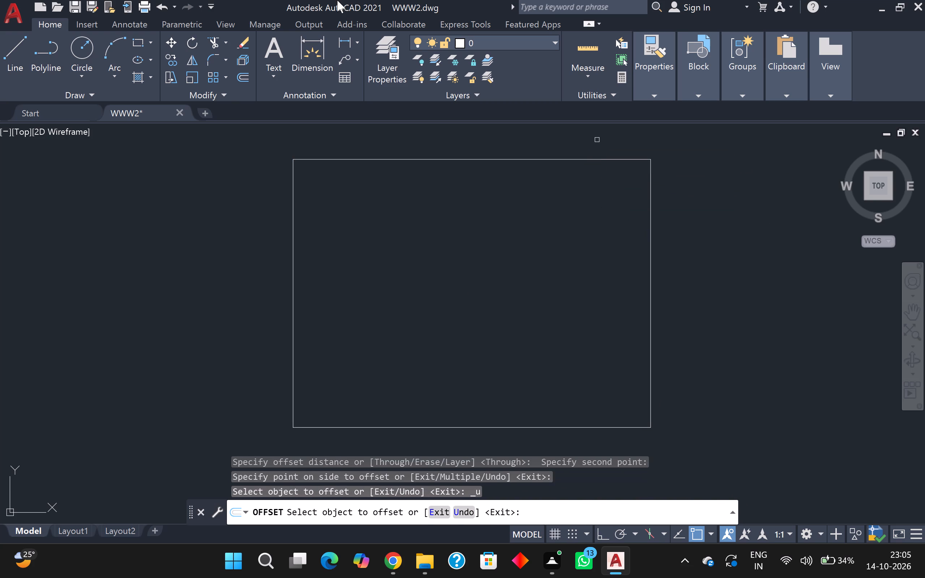
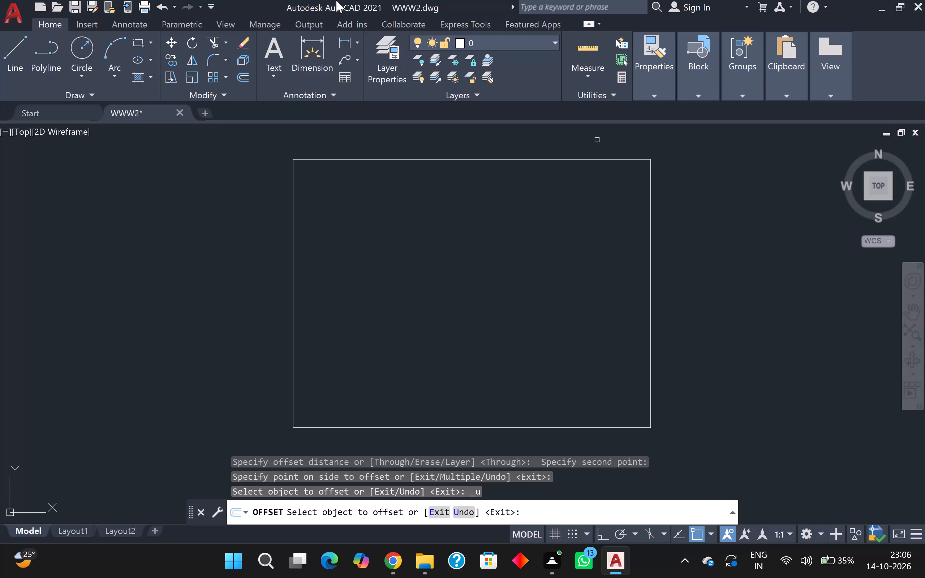
# Offset the 48' by 36' rectangle inward by 9" to form the outer wall thickness.
pyautogui.click(374, 157)
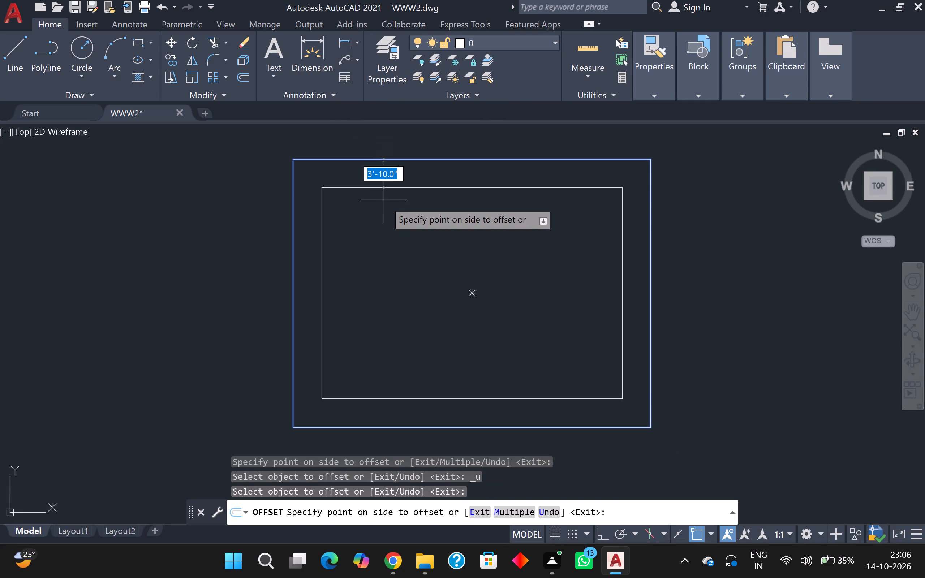
pyautogui.press('9')
pyautogui.press('Return')
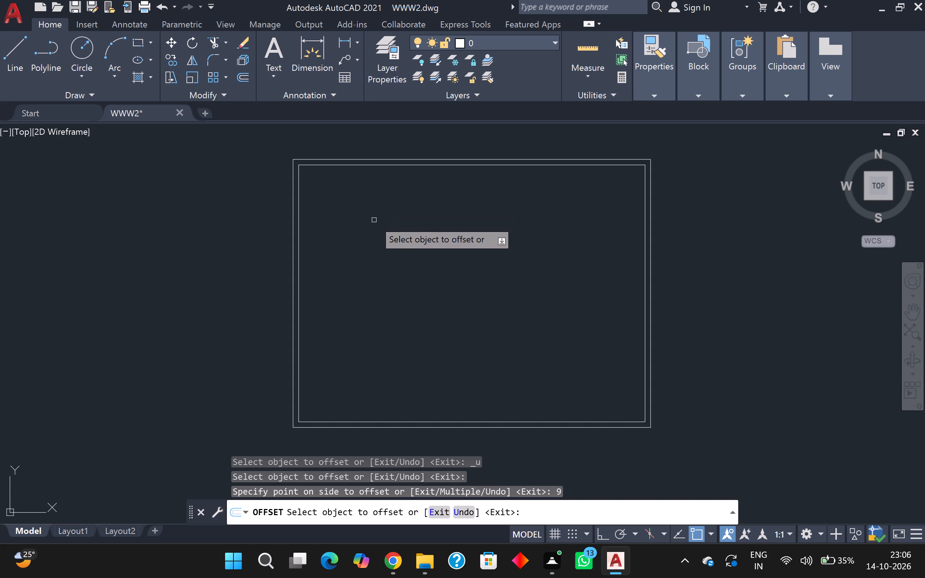
pyautogui.press('Escape')
# Explode the inner offset rectangle into separate lines.
pyautogui.scroll(1, 324, 307)
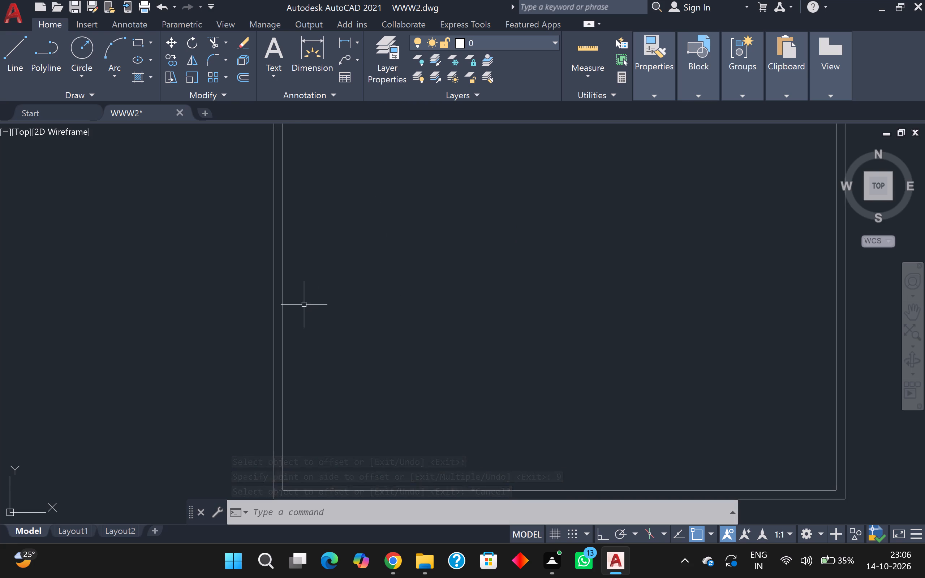
pyautogui.click(283, 297)
pyautogui.press('x')
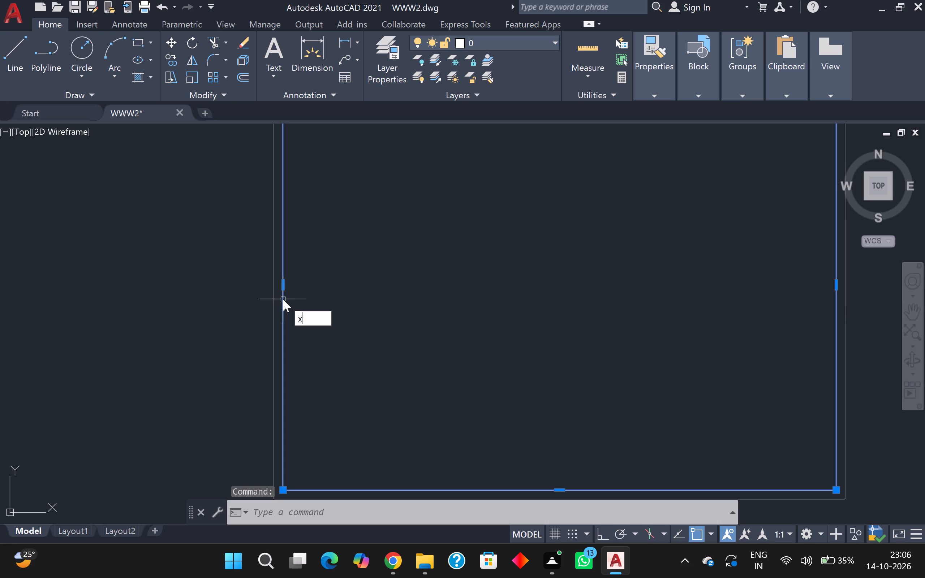
pyautogui.press('Return')
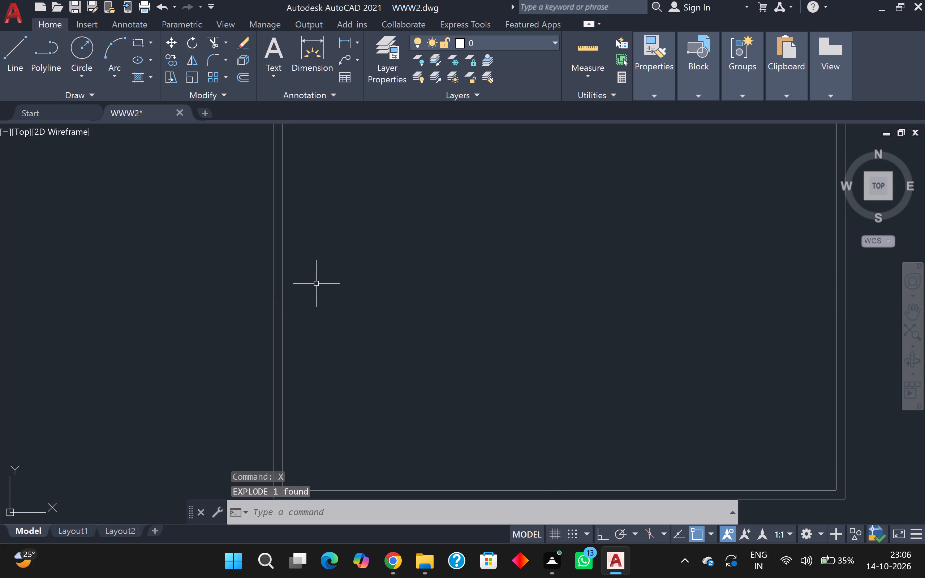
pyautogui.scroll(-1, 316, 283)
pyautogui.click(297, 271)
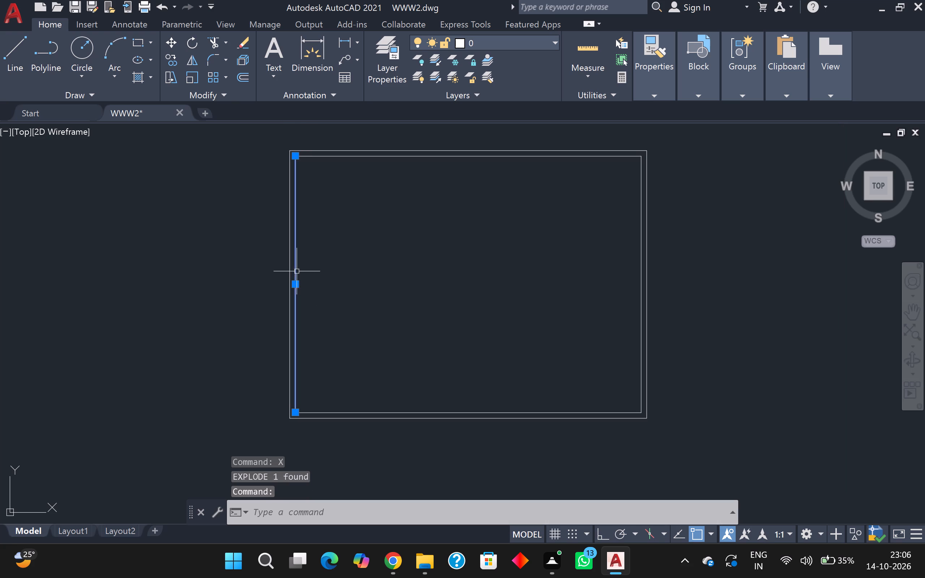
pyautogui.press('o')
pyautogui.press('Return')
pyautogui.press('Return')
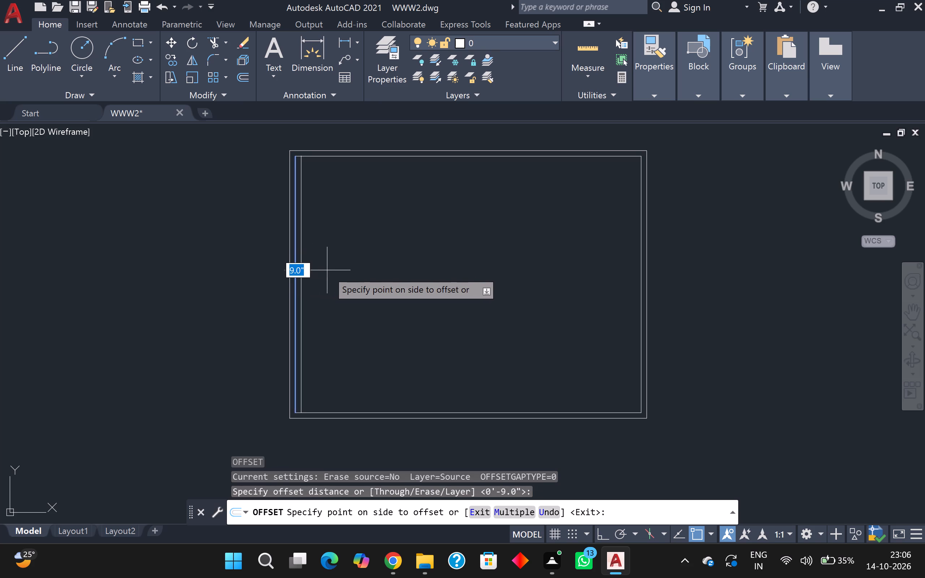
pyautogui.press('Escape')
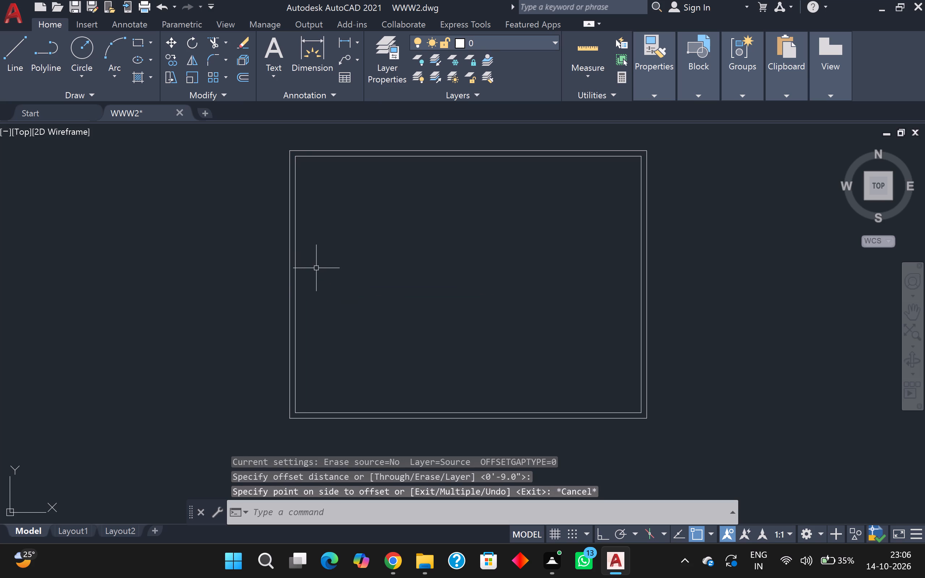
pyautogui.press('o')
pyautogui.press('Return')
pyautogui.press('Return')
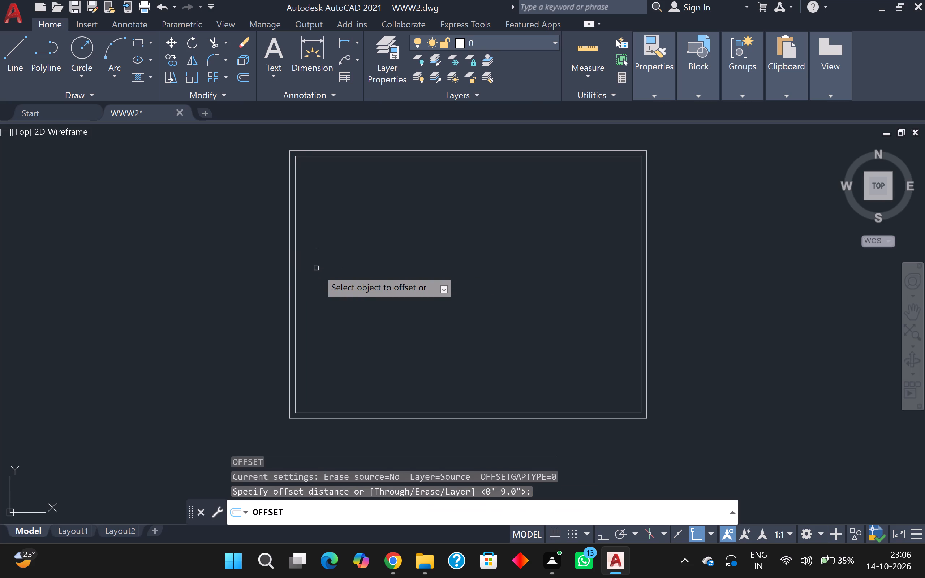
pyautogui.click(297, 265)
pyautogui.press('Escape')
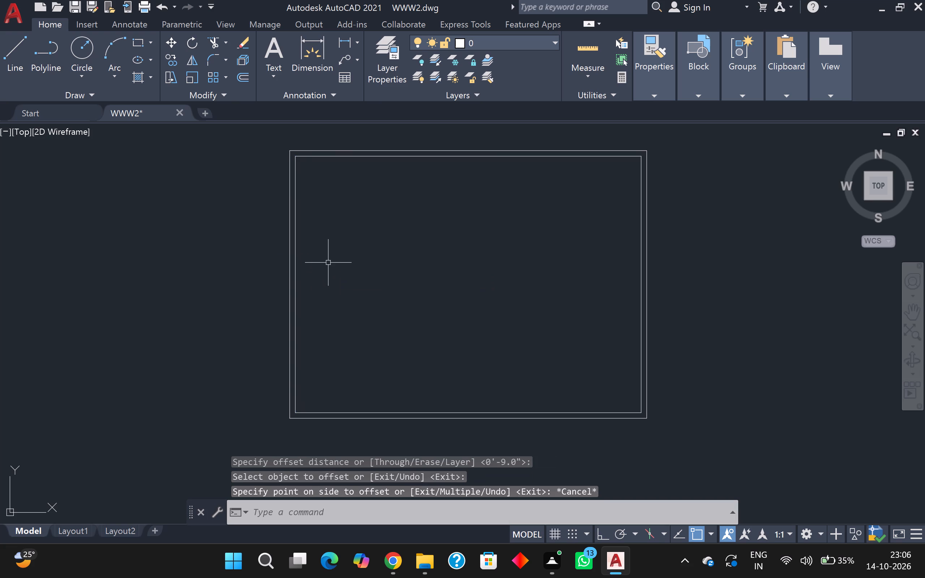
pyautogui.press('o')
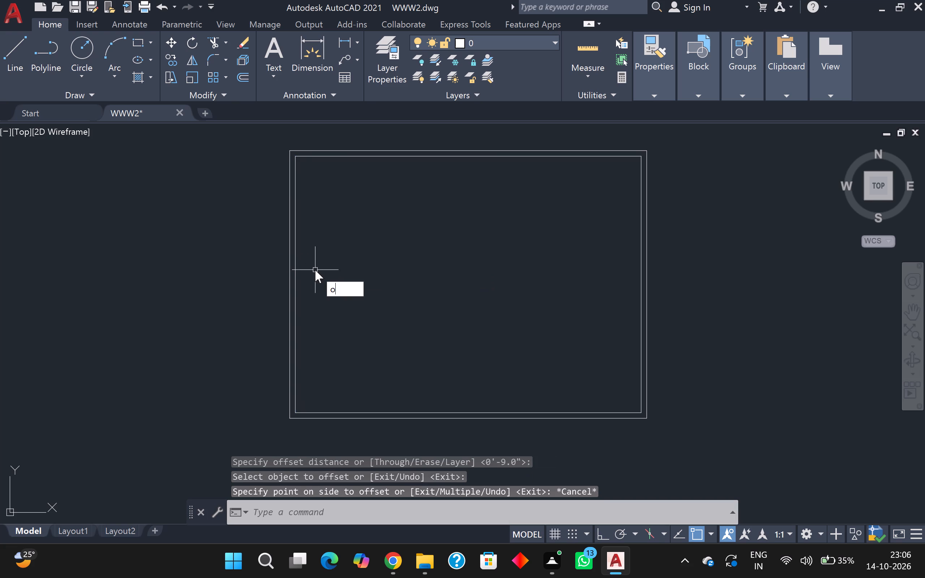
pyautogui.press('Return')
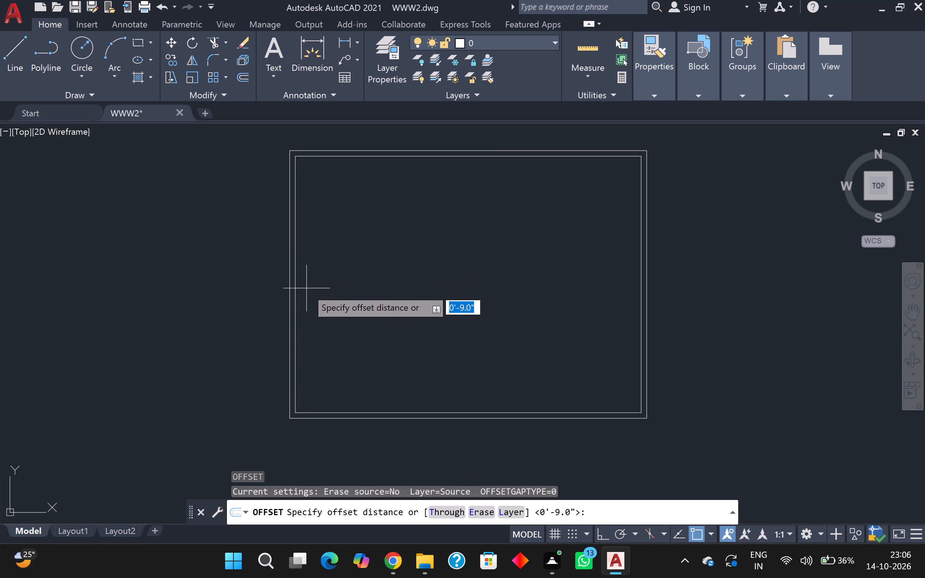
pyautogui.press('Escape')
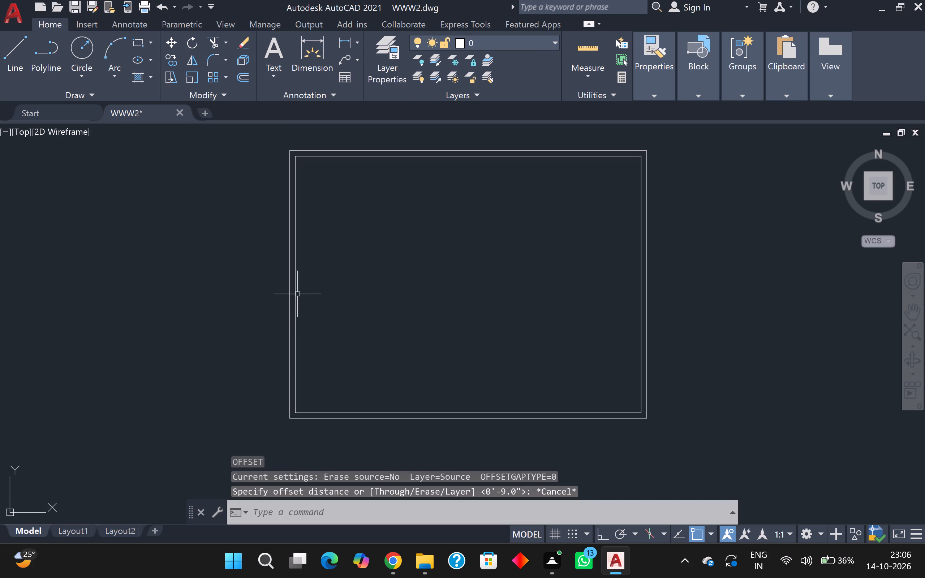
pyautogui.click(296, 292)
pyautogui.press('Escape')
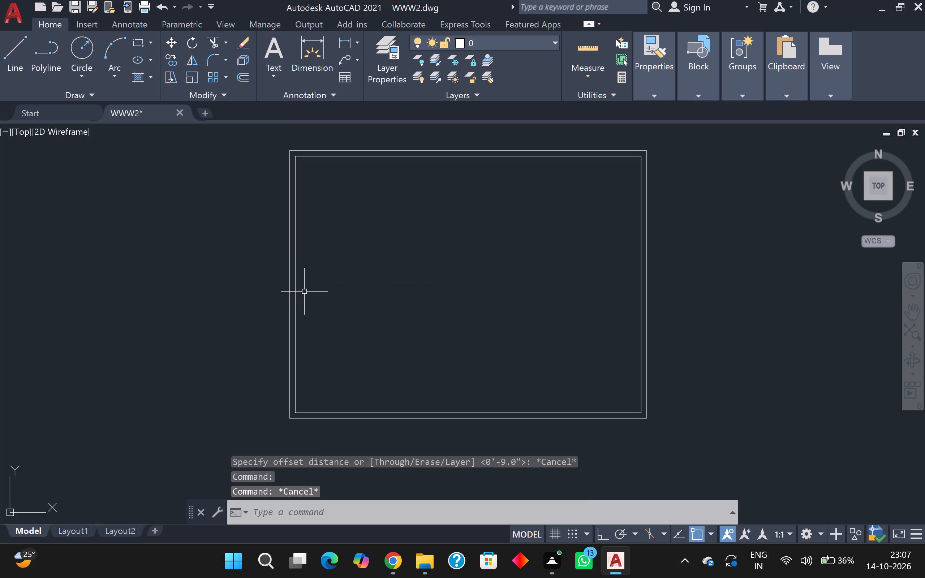
# Offset the inner rectangle's left line 12' toward the inside of the plan.
pyautogui.press('o')
pyautogui.press('Return')
pyautogui.press('Return')
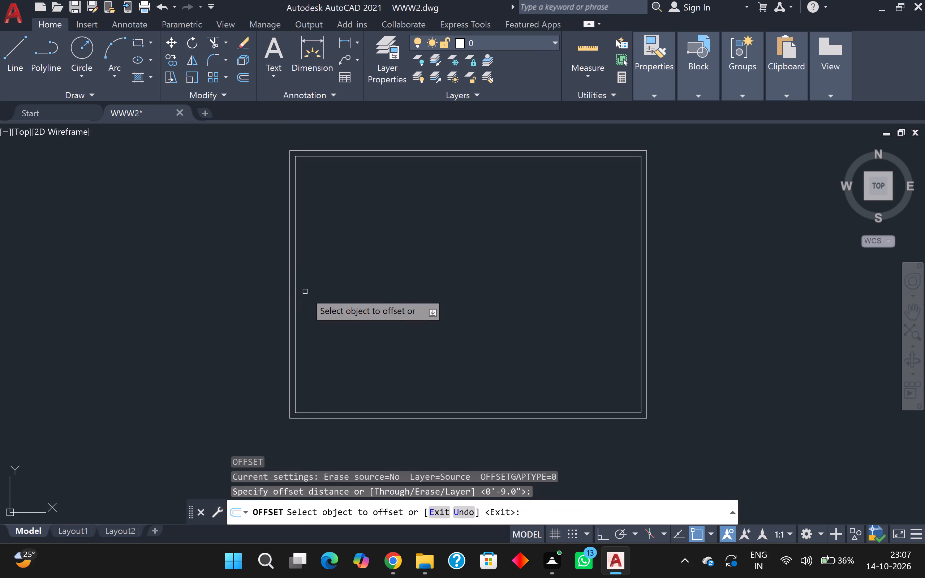
pyautogui.click(294, 289)
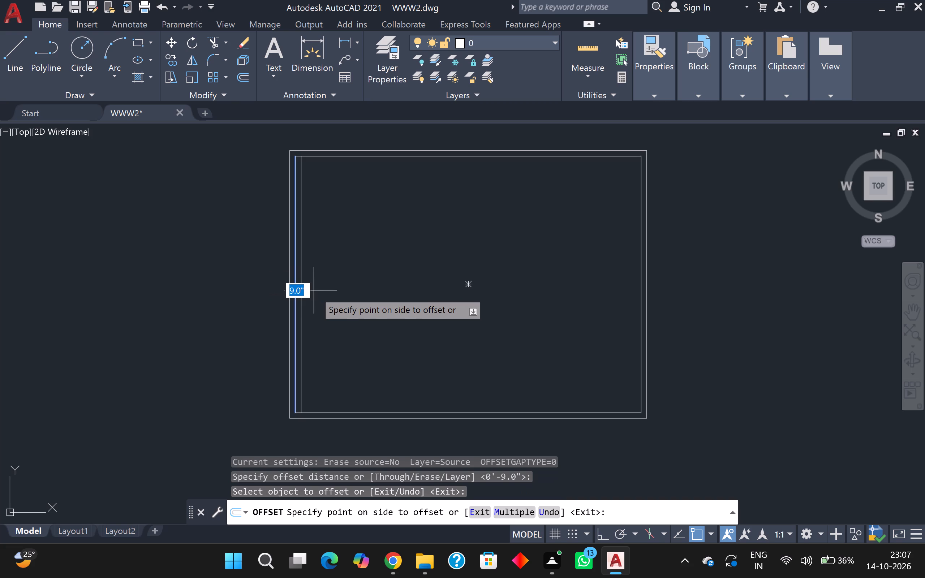
pyautogui.press('1')
pyautogui.press('2')
pyautogui.press("'")
pyautogui.press('Return')
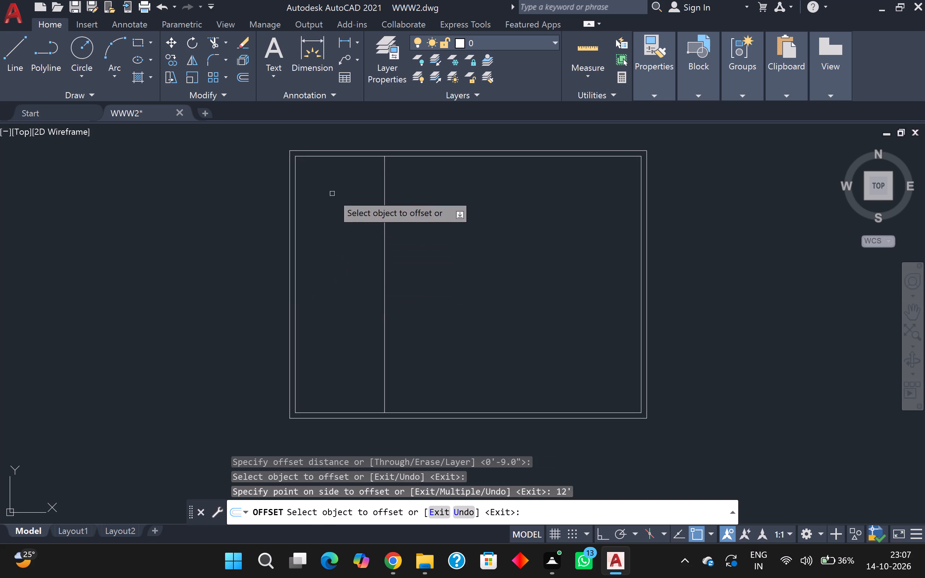
# Offset the inner rectangle's top line 11' down into the plan.
pyautogui.click(363, 156)
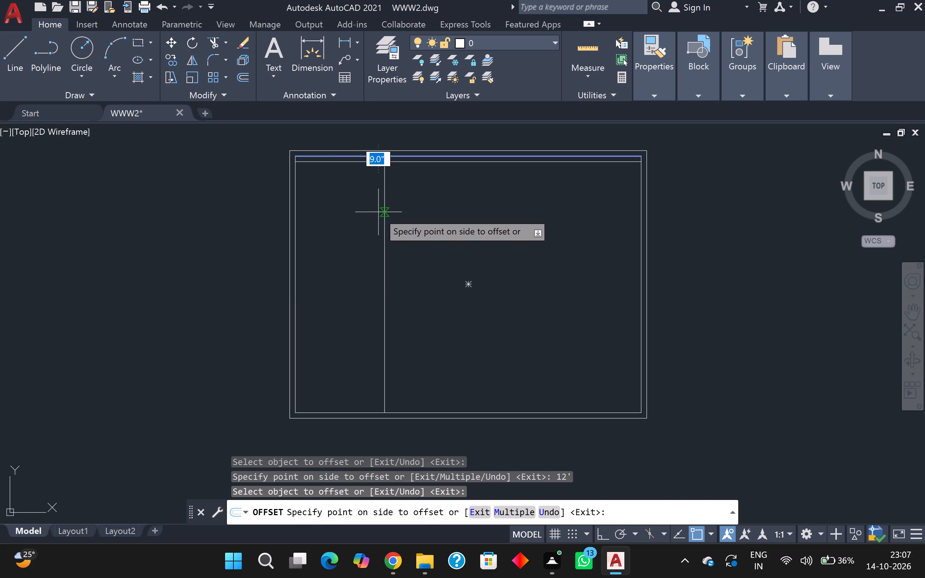
pyautogui.write("11'")
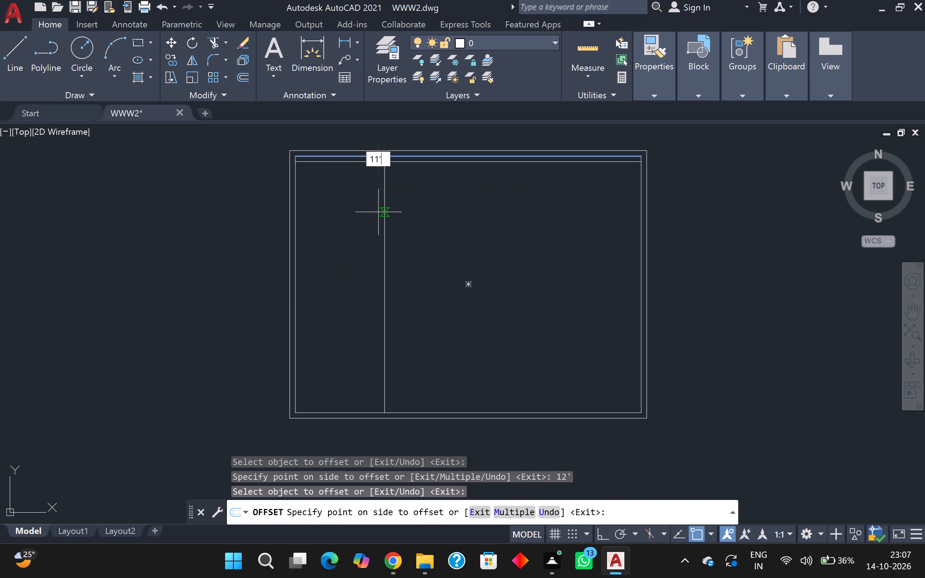
pyautogui.press('Return')
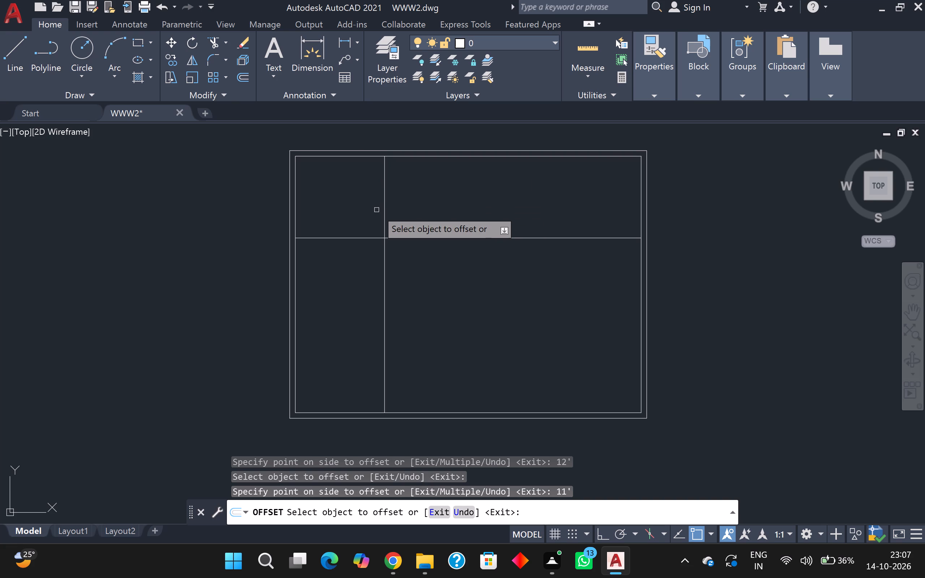
# Give both partitions a 5" thickness by offsetting the new vertical line to the right and the new horizontal line downward.
pyautogui.click(384, 202)
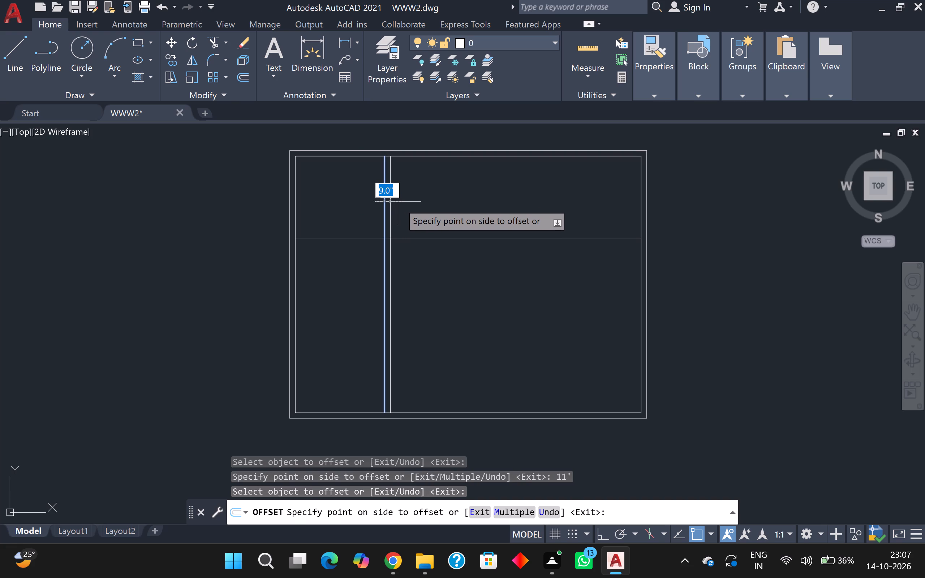
pyautogui.press('5')
pyautogui.press('Return')
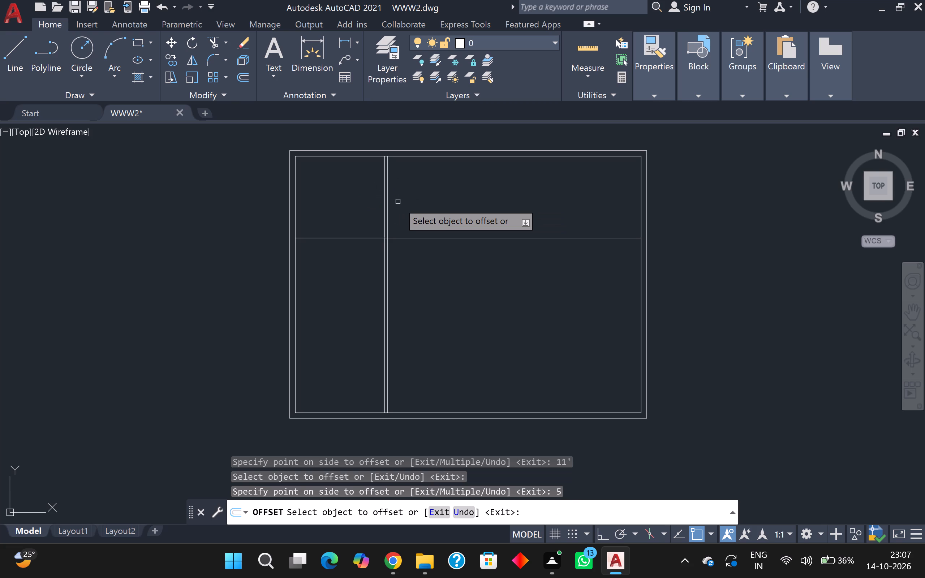
pyautogui.click(357, 239)
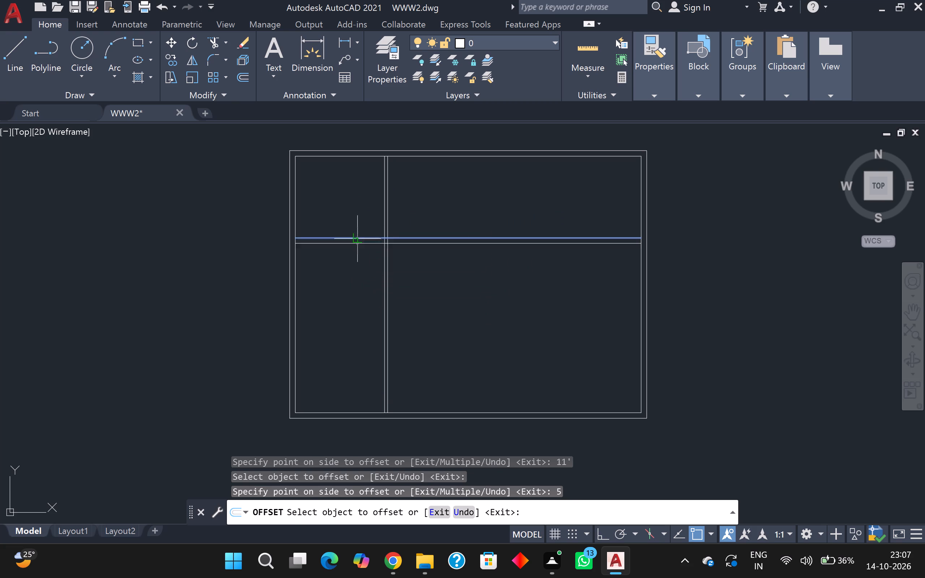
pyautogui.press('5')
pyautogui.press('Return')
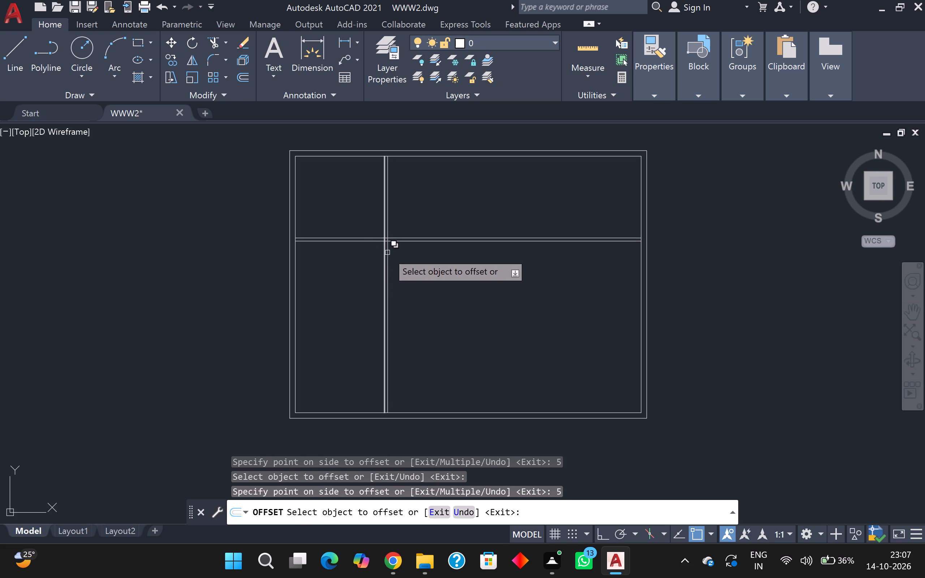
# Offset the right-hand line of the vertical partition 5' further to the right.
pyautogui.scroll(1, 386, 216)
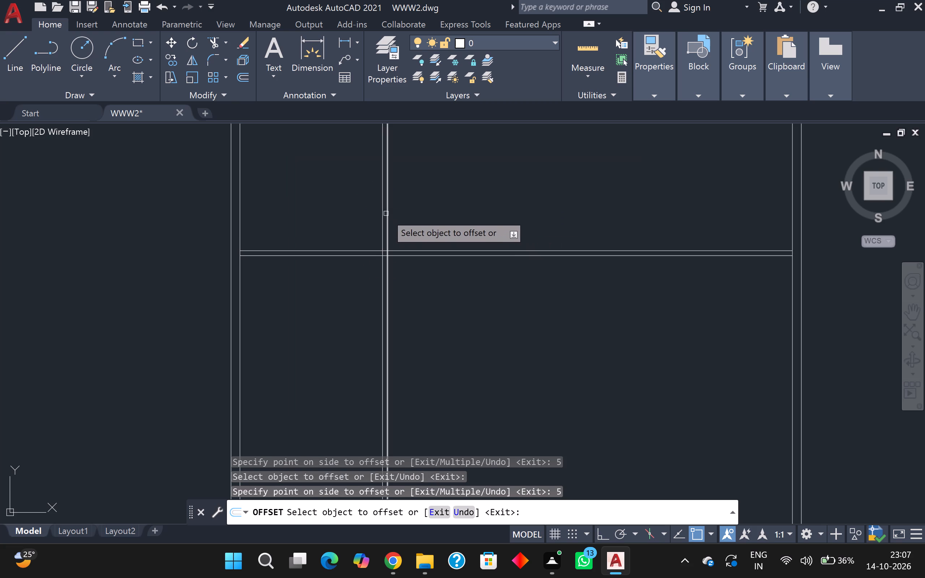
pyautogui.click(388, 210)
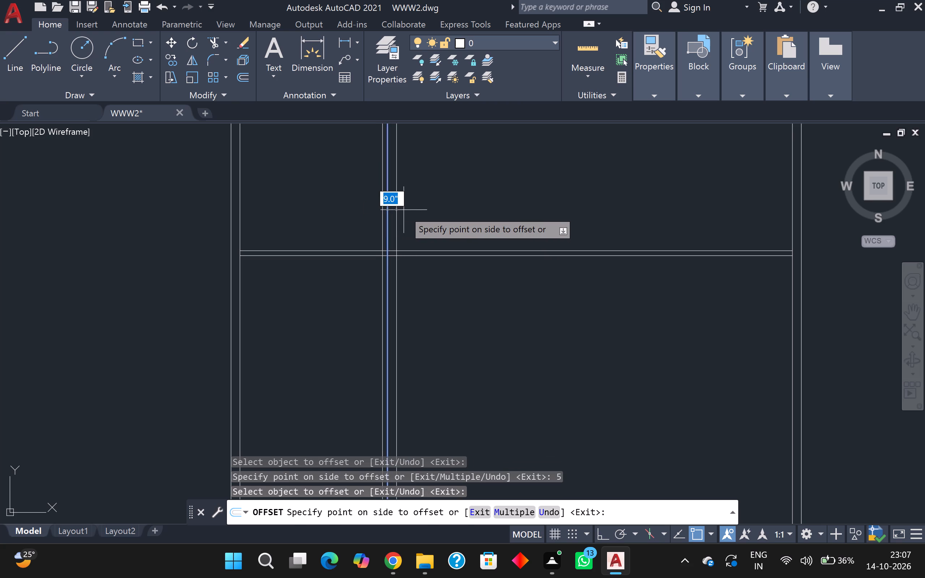
pyautogui.write("5'")
pyautogui.press('Return')
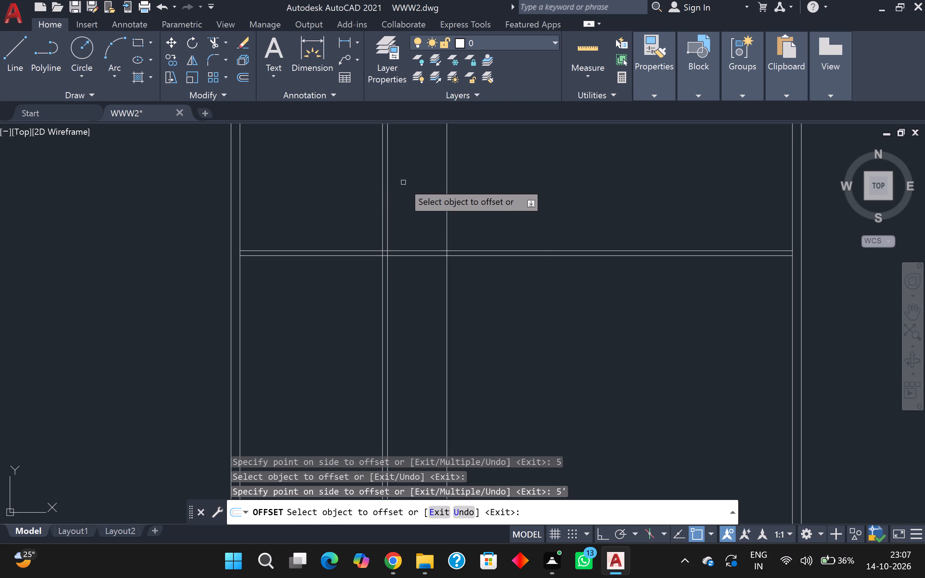
# Offset the new vertical line 5" to the right to form the second vertical partition.
pyautogui.scroll(-1, 404, 182)
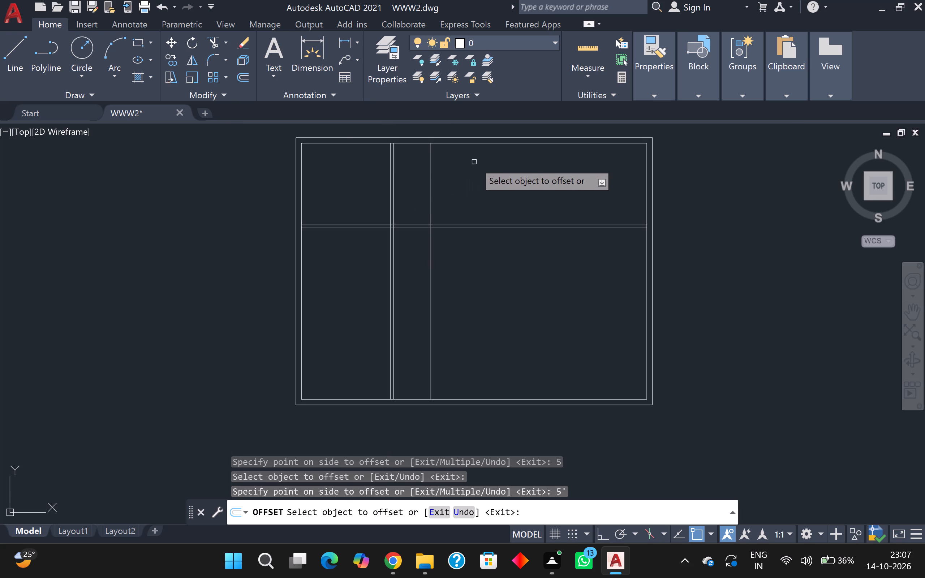
pyautogui.moveTo(475, 161); pyautogui.dragTo(474, 180, button='middle')
pyautogui.scroll(1, 476, 161)
pyautogui.click(405, 204)
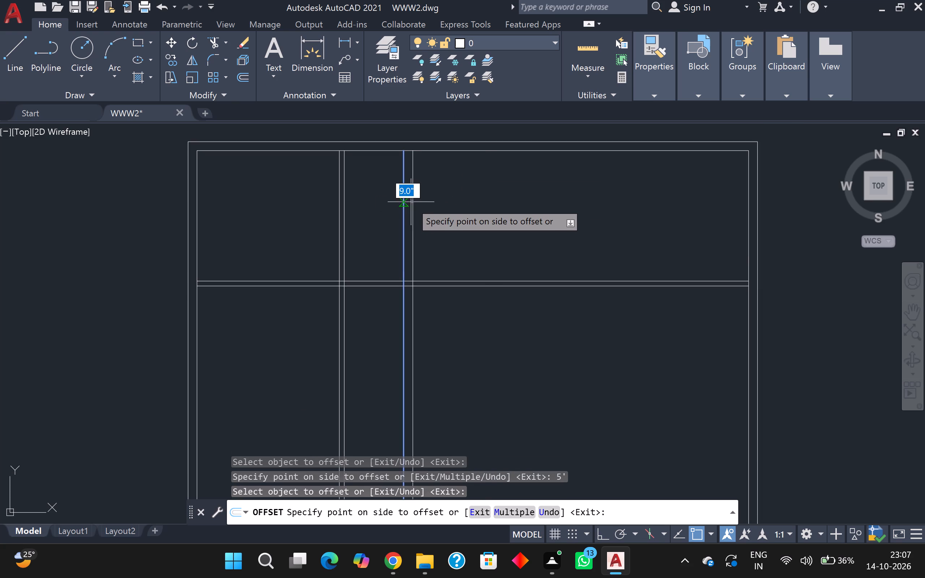
pyautogui.press('5')
pyautogui.press('Return')
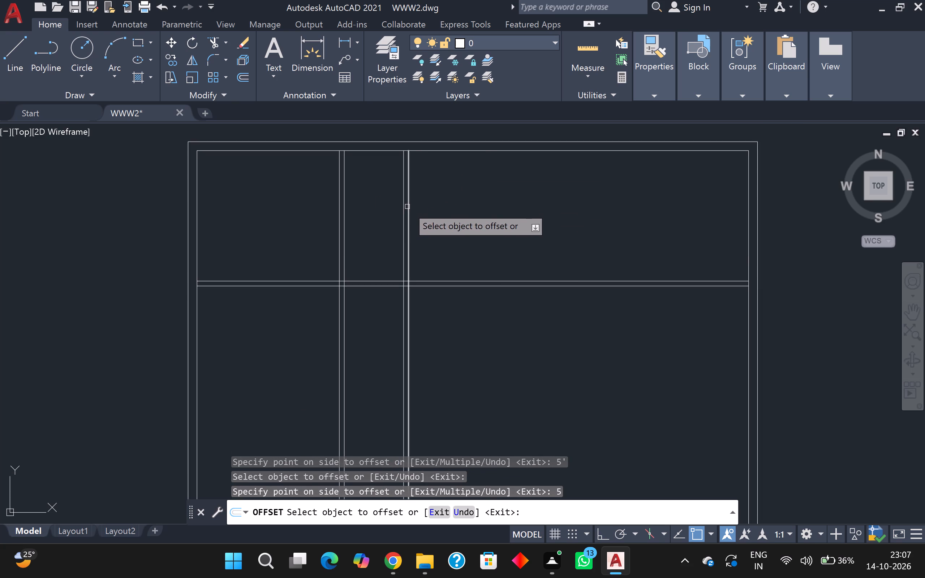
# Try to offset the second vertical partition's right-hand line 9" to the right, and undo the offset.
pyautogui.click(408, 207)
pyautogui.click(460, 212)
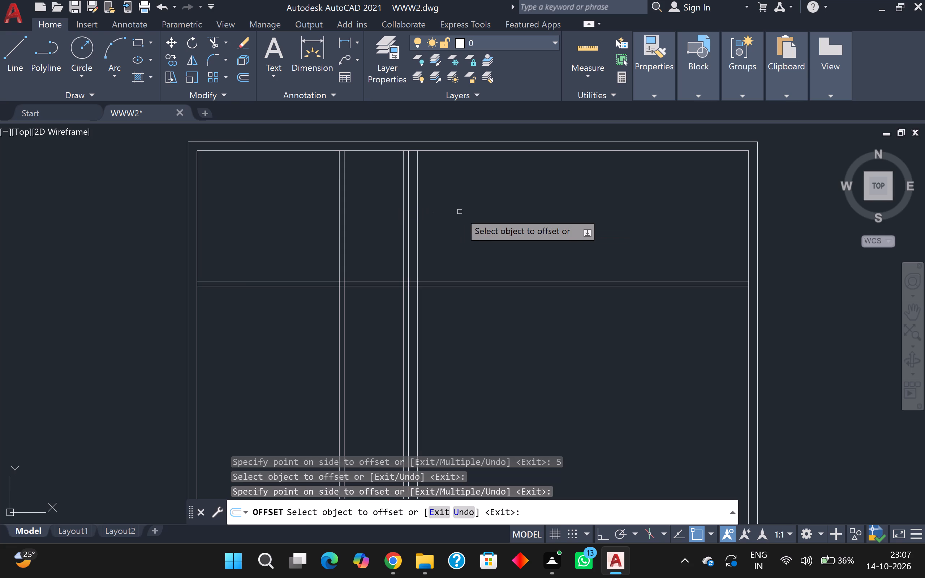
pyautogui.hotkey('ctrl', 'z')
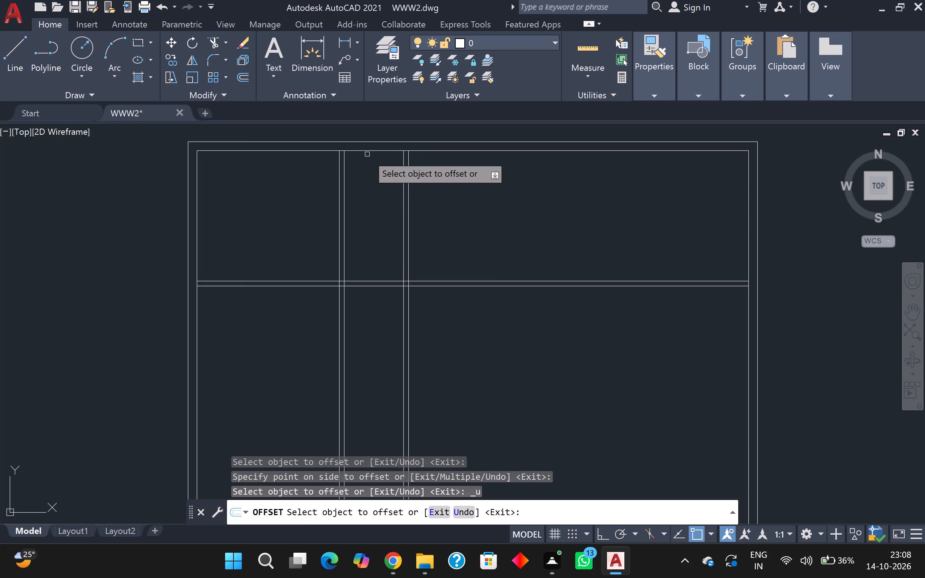
# Offset the top wall's inner line 7' downward, and the new line 5" further down, to form a second horizontal partition.
pyautogui.moveTo(368, 151); pyautogui.dragTo(372, 152)
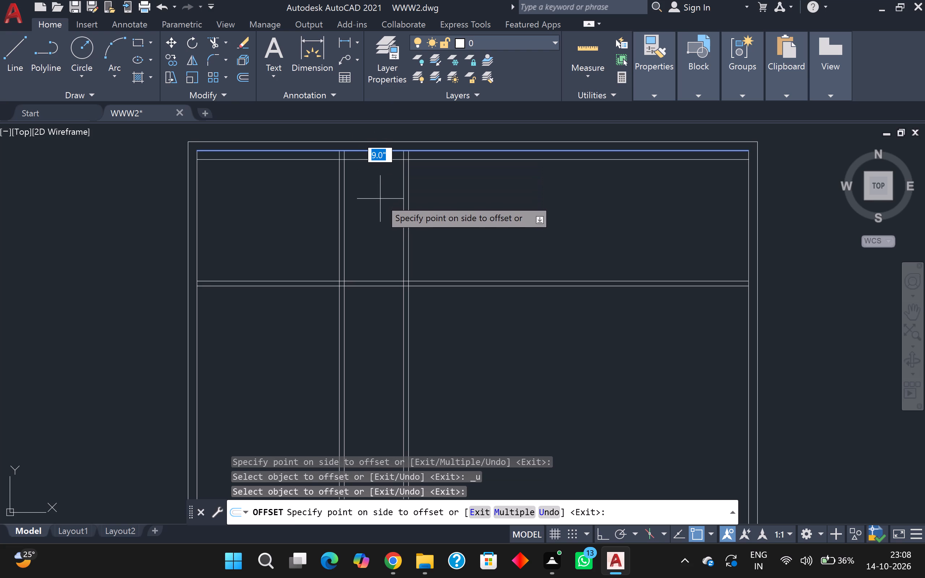
pyautogui.press('7')
pyautogui.press("'")
pyautogui.press('Return')
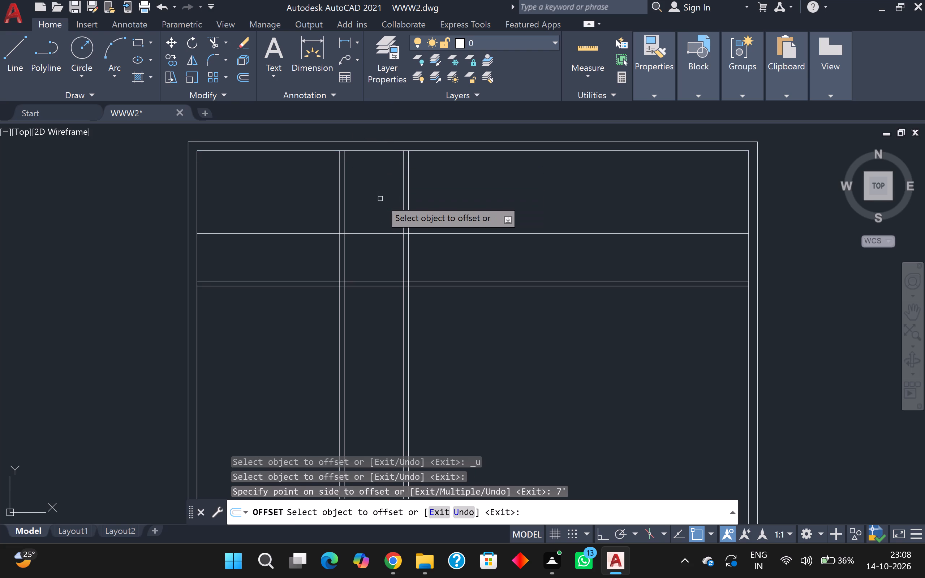
pyautogui.click(369, 233)
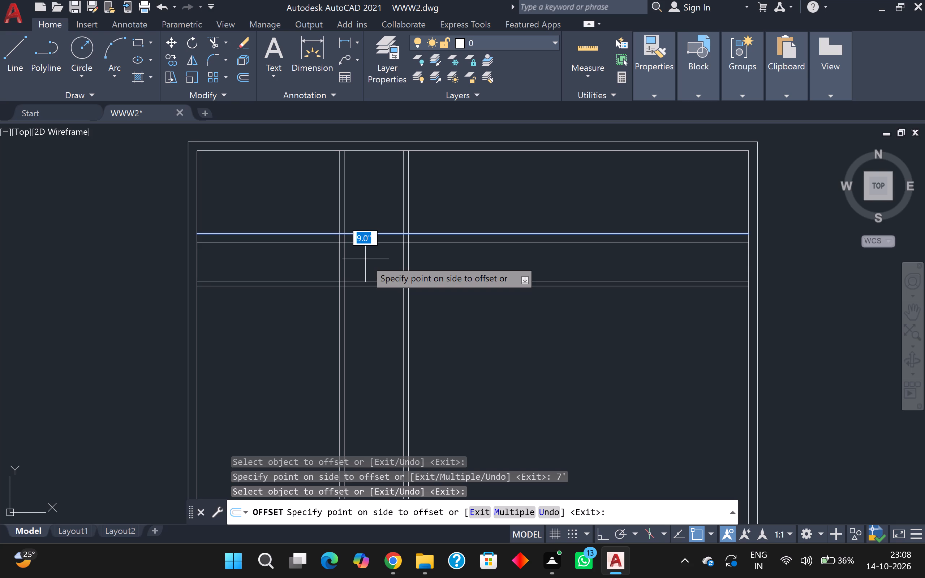
pyautogui.press('5')
pyautogui.press('Return')
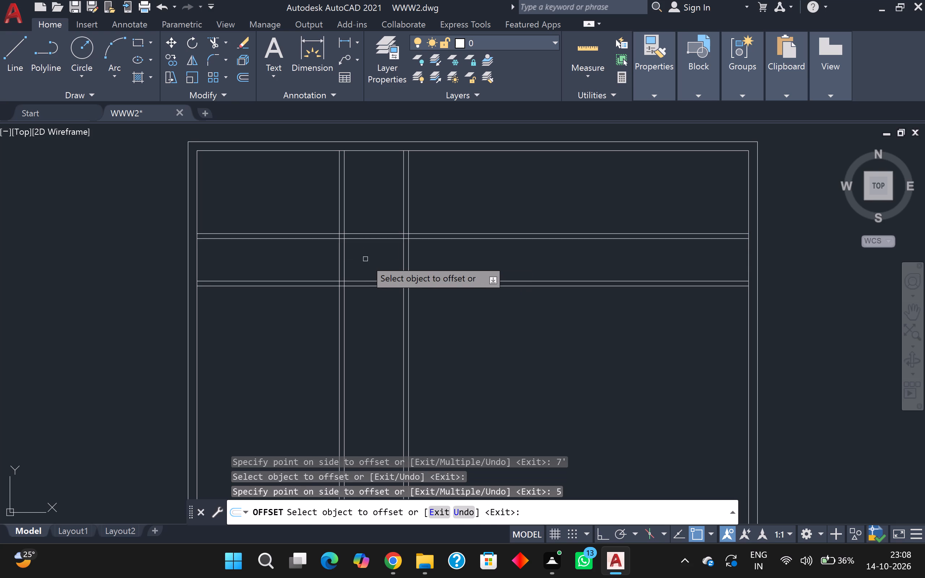
# Trim away the upper horizontal partition left of the first vertical partition and the lower one between the two vertical partitions.
pyautogui.click(212, 39)
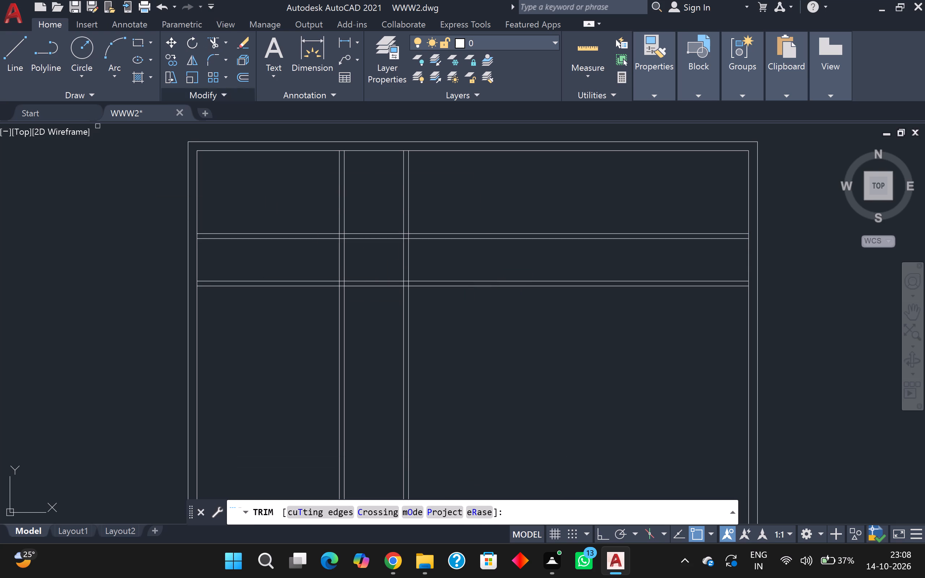
pyautogui.moveTo(264, 206); pyautogui.dragTo(265, 210)
pyautogui.click(277, 262)
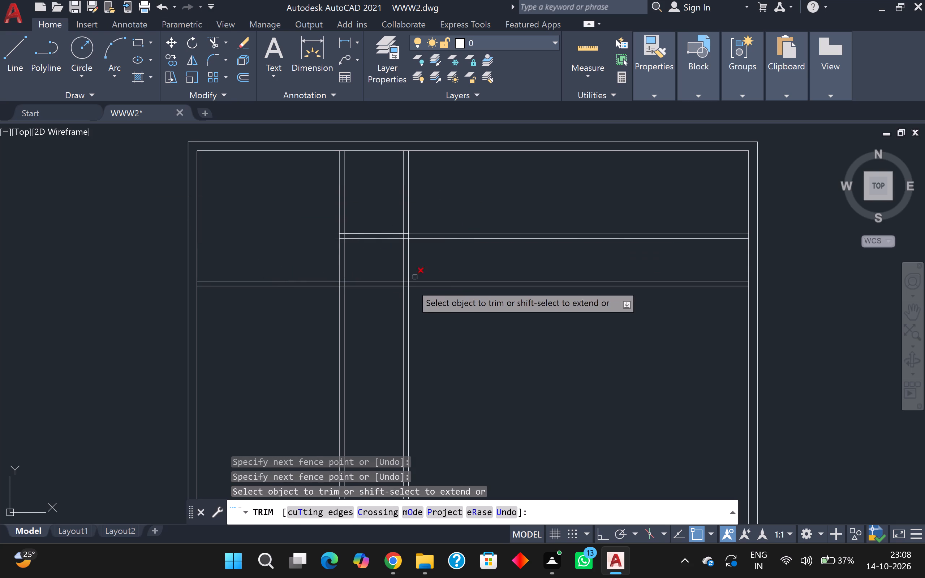
pyautogui.click(378, 265)
pyautogui.click(385, 315)
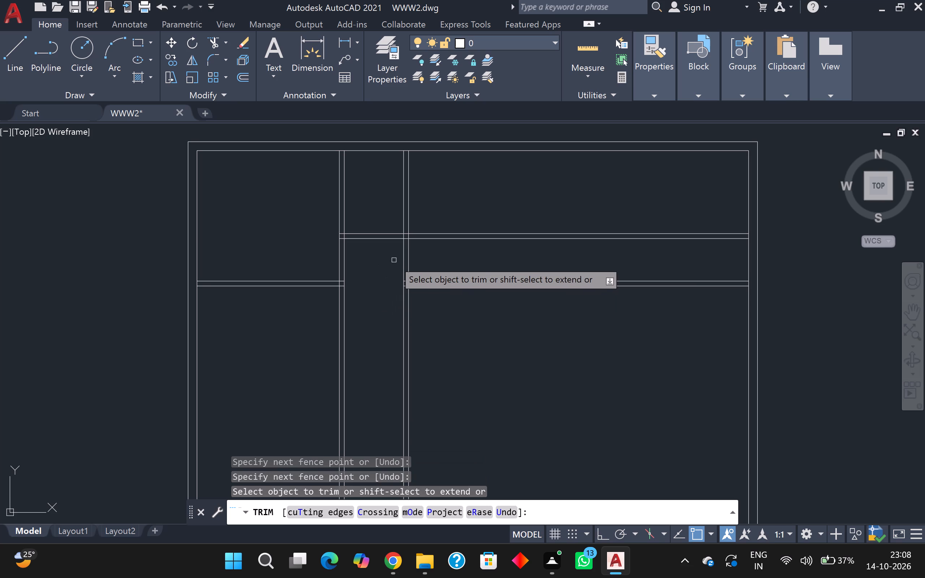
# Trim the second vertical partition between the two horizontal partitions, and the upper horizontal partition to the right of it.
pyautogui.click(394, 260)
pyautogui.click(422, 261)
pyautogui.click(471, 220)
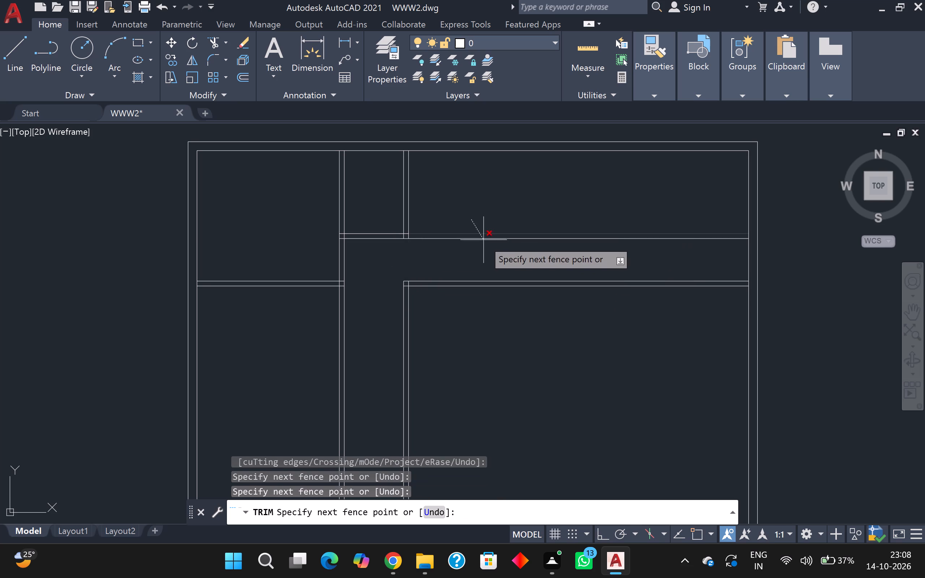
pyautogui.click(483, 240)
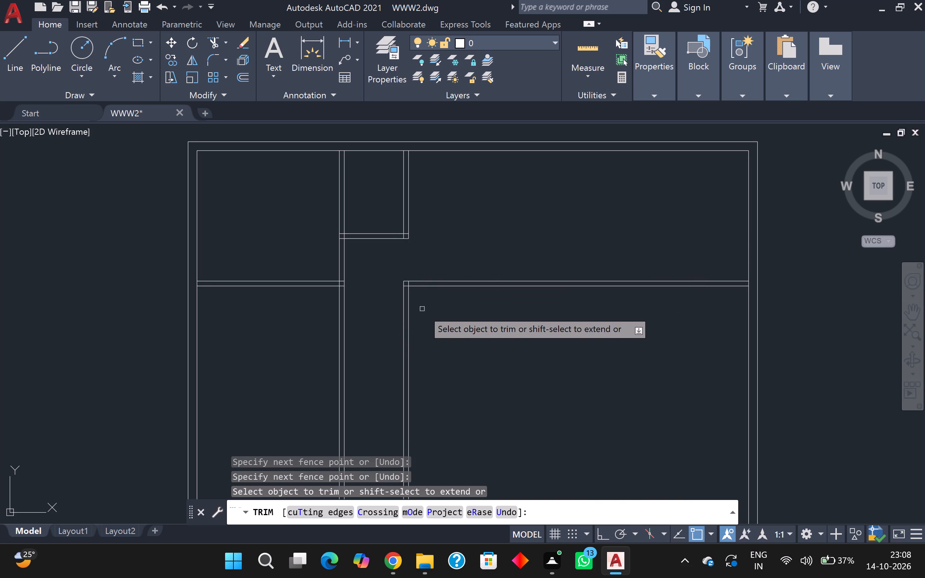
pyautogui.scroll(2, 430, 273)
pyautogui.scroll(-1, 393, 321)
pyautogui.scroll(-1, 408, 262)
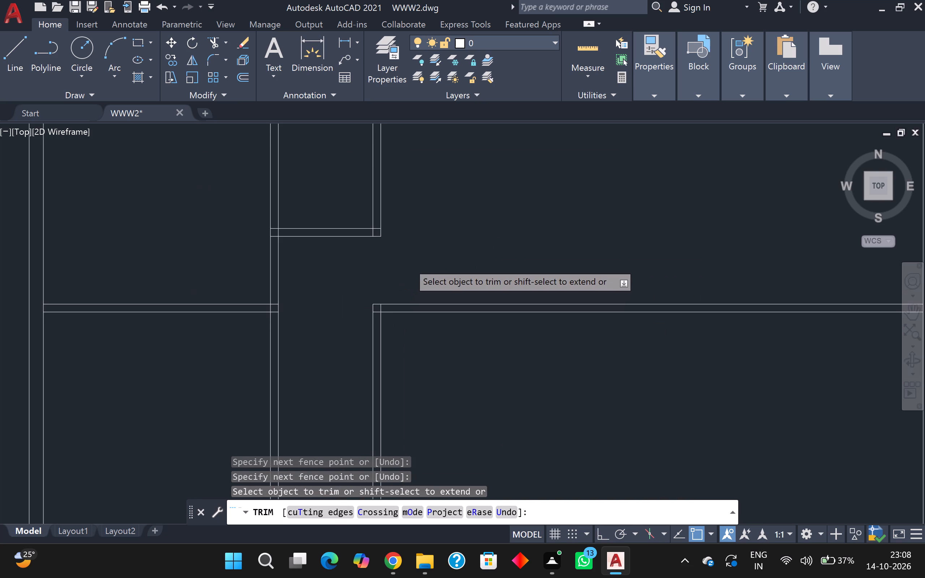
pyautogui.scroll(-1, 408, 262)
pyautogui.scroll(2, 435, 300)
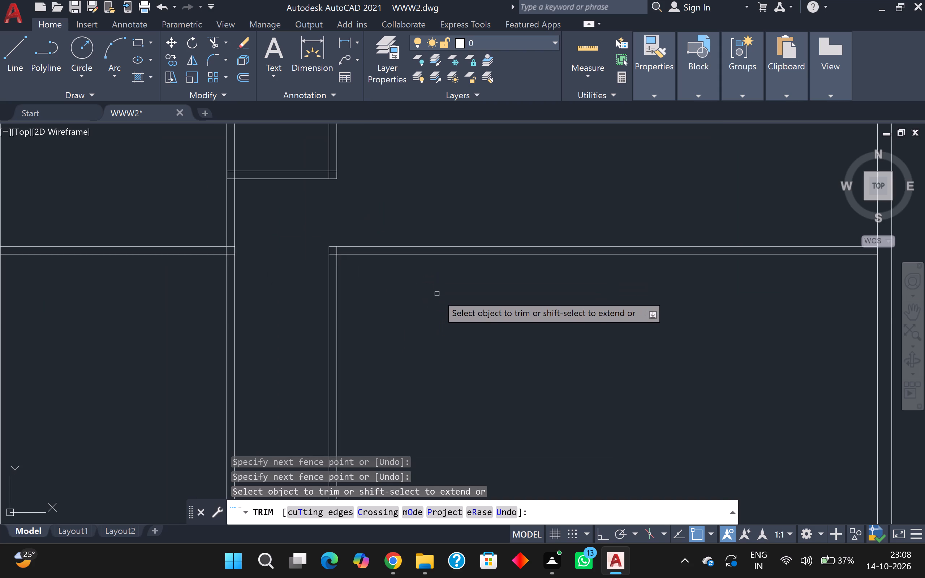
pyautogui.scroll(-1, 437, 294)
pyautogui.press('Escape')
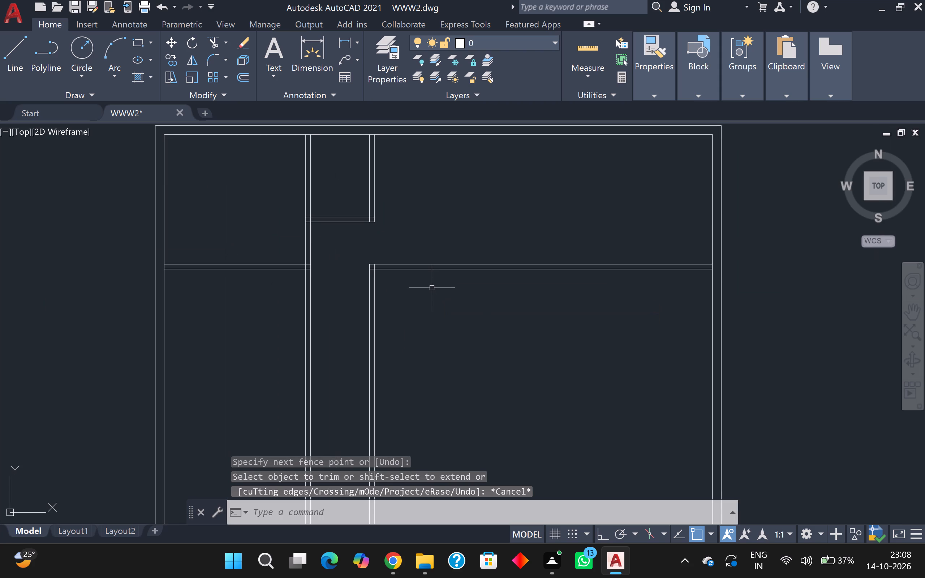
# Offset the right-hand line of the second vertical partition's upper segment 11' to the right.
pyautogui.press('o')
pyautogui.press('Return')
pyautogui.press('Return')
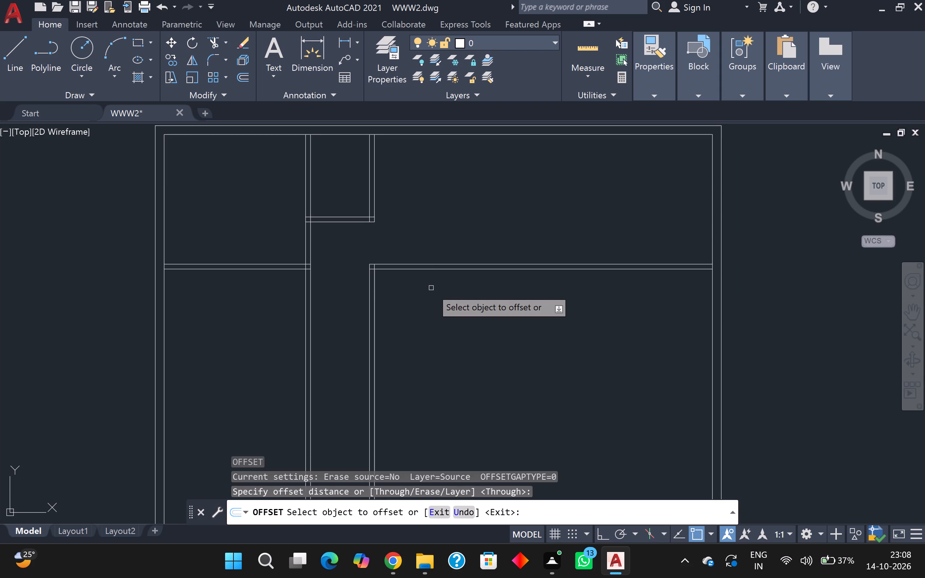
pyautogui.scroll(2, 433, 295)
pyautogui.scroll(-2, 414, 188)
pyautogui.moveTo(424, 183); pyautogui.dragTo(436, 302, button='middle')
pyautogui.scroll(1, 436, 301)
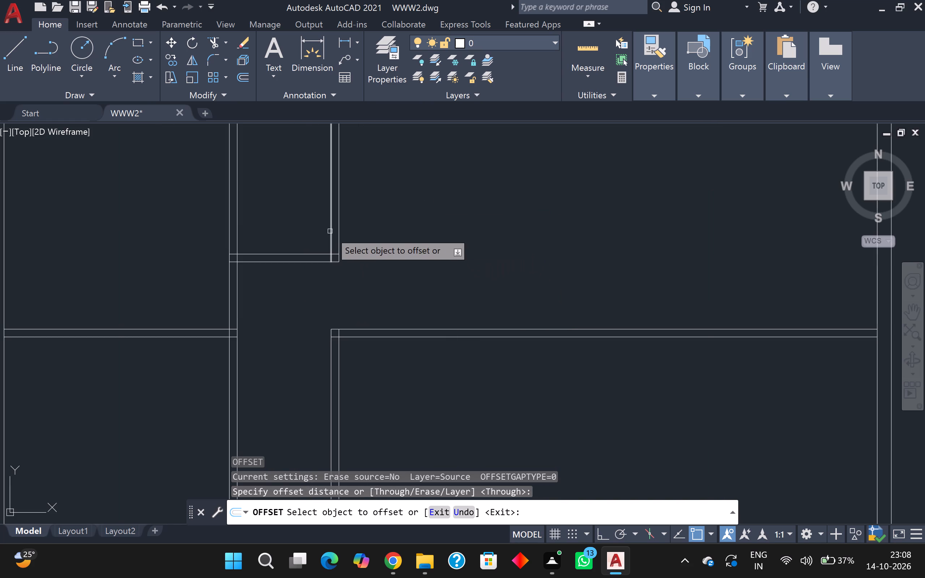
pyautogui.click(341, 234)
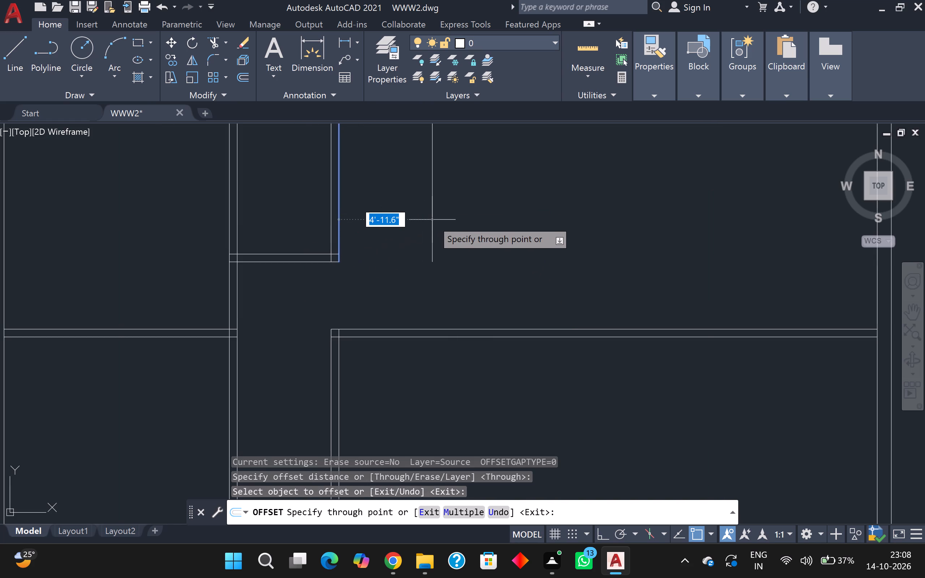
pyautogui.write("11'")
pyautogui.press('Return')
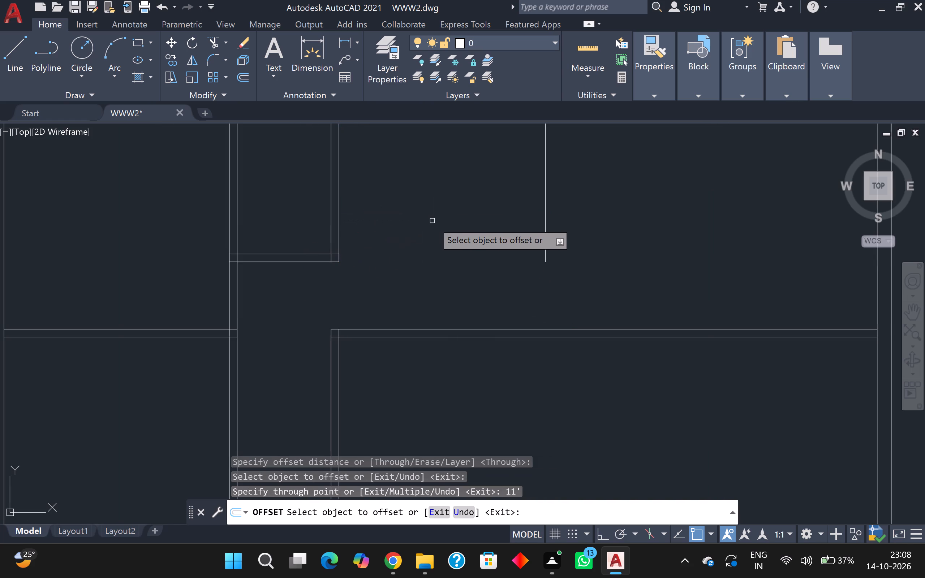
# Offset the new short vertical line 5" to the right to form the third vertical partition.
pyautogui.scroll(-3, 432, 221)
pyautogui.scroll(1, 452, 214)
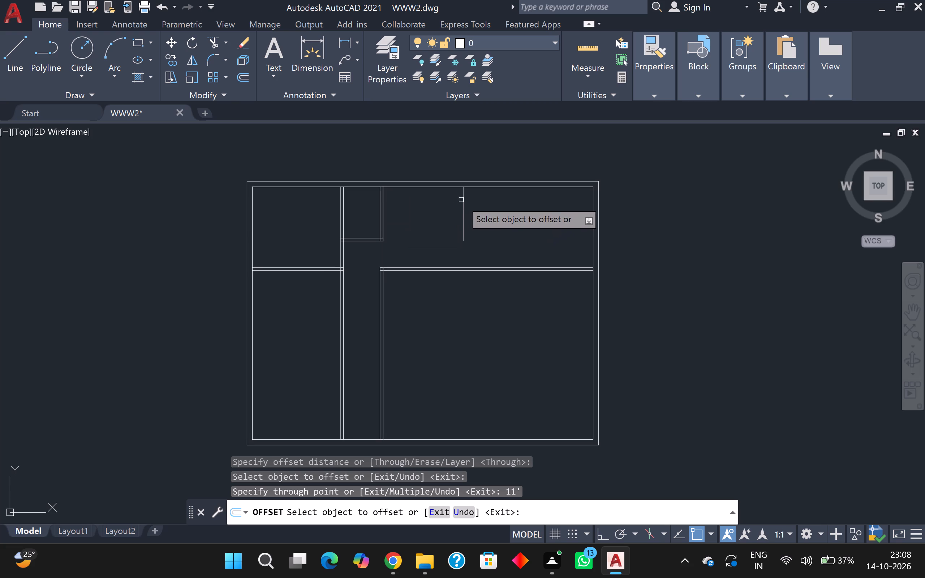
pyautogui.moveTo(477, 202); pyautogui.dragTo(464, 224, button='middle')
pyautogui.scroll(2, 459, 227)
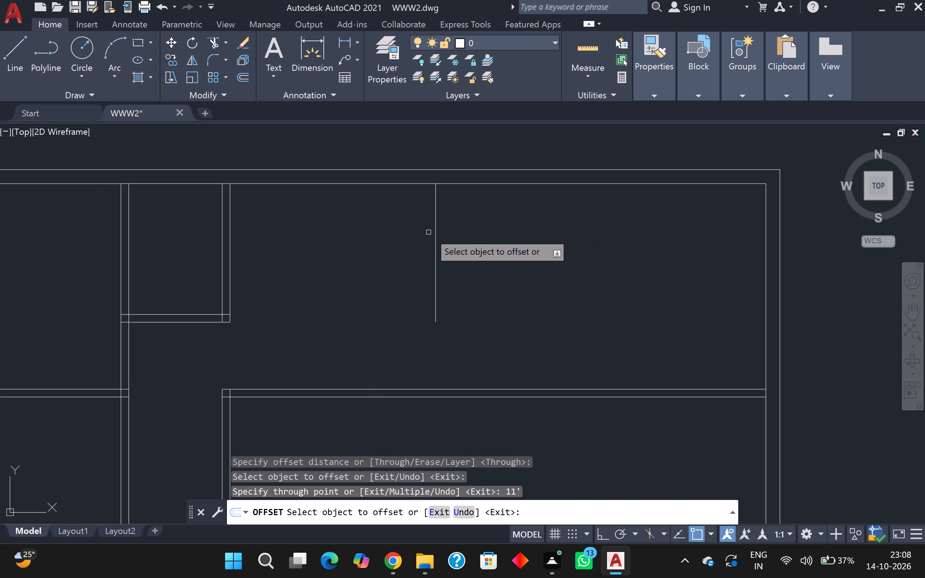
pyautogui.click(436, 234)
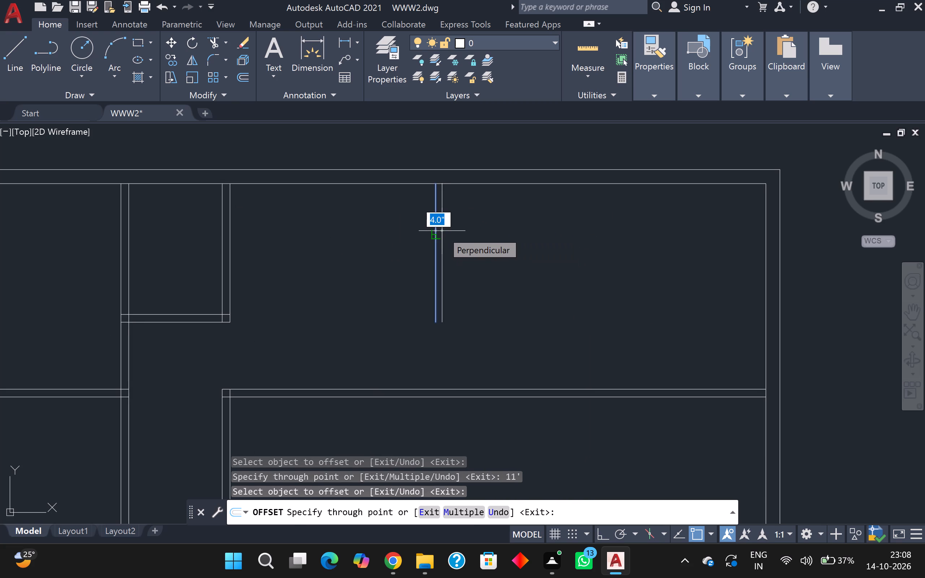
pyautogui.press('5')
pyautogui.press('Return')
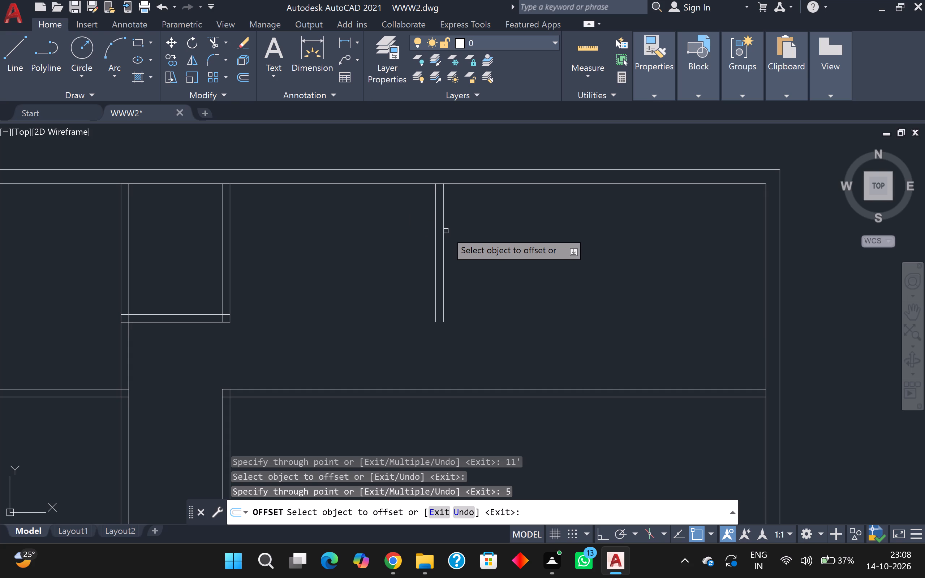
# Offset the third partition's right-hand line 5' to the right, and that line 5" further right, to form a fourth vertical partition.
pyautogui.click(445, 228)
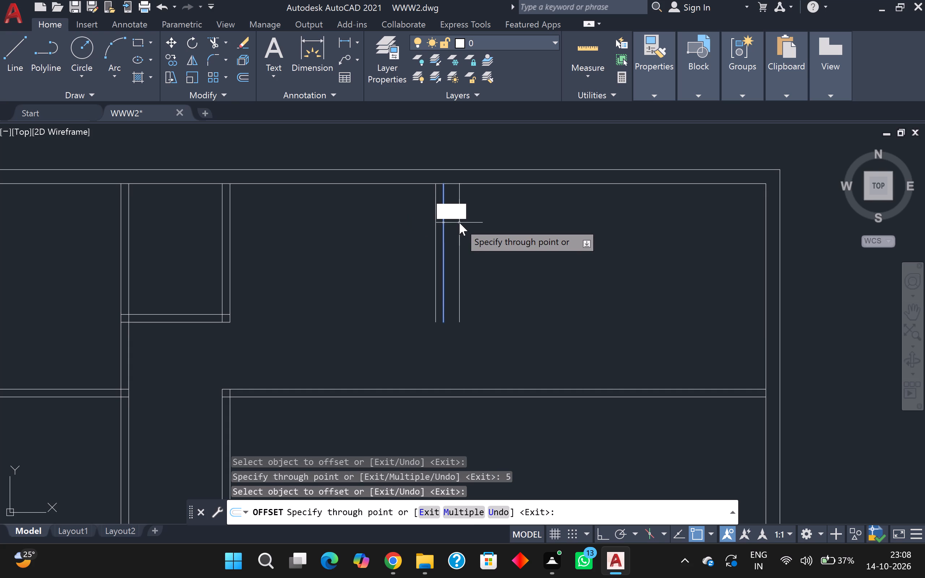
pyautogui.press('5')
pyautogui.press("'")
pyautogui.press('Return')
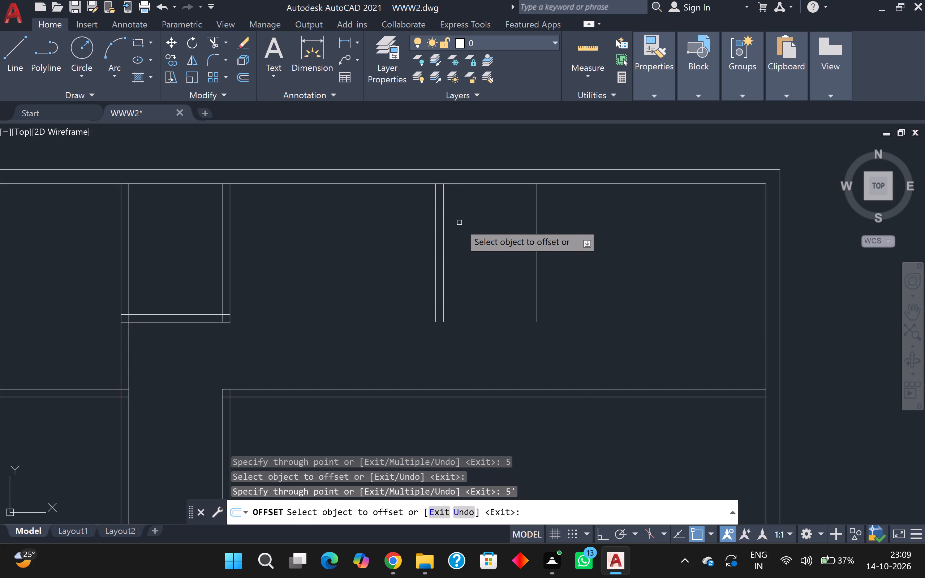
pyautogui.click(540, 223)
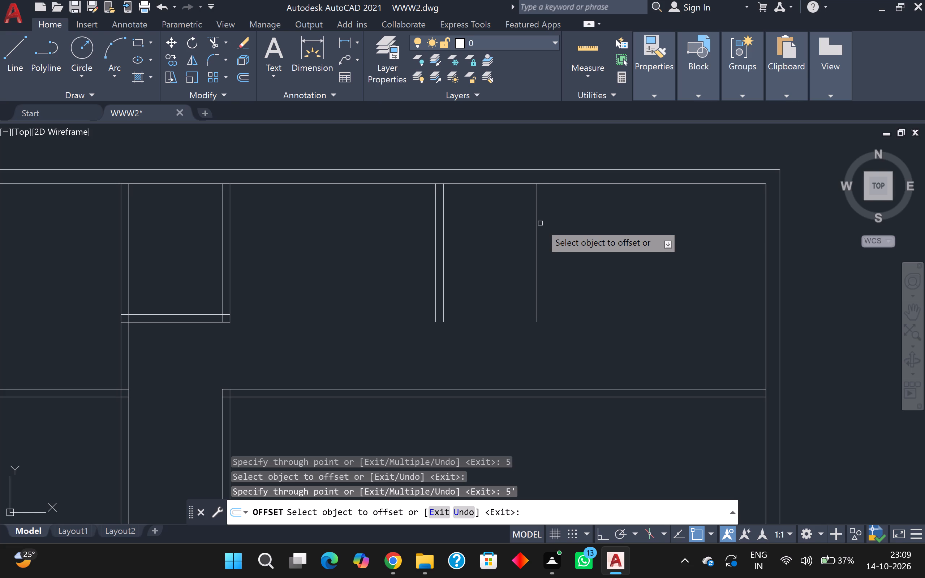
pyautogui.click(535, 222)
pyautogui.press('5')
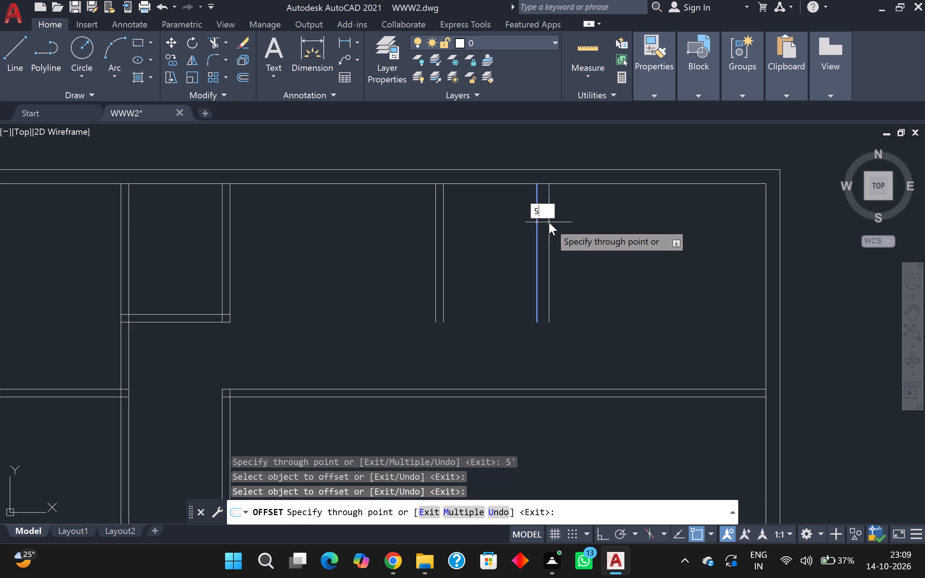
pyautogui.press('Return')
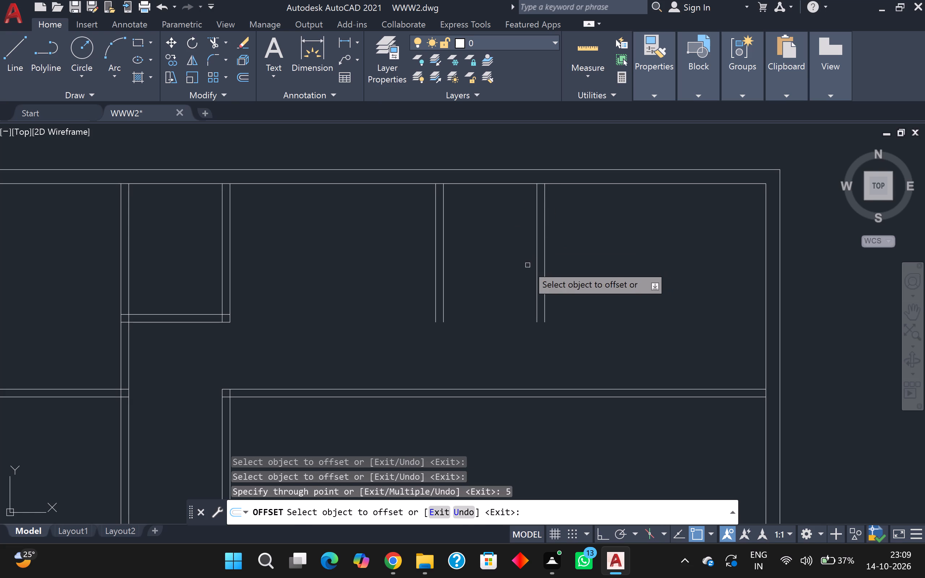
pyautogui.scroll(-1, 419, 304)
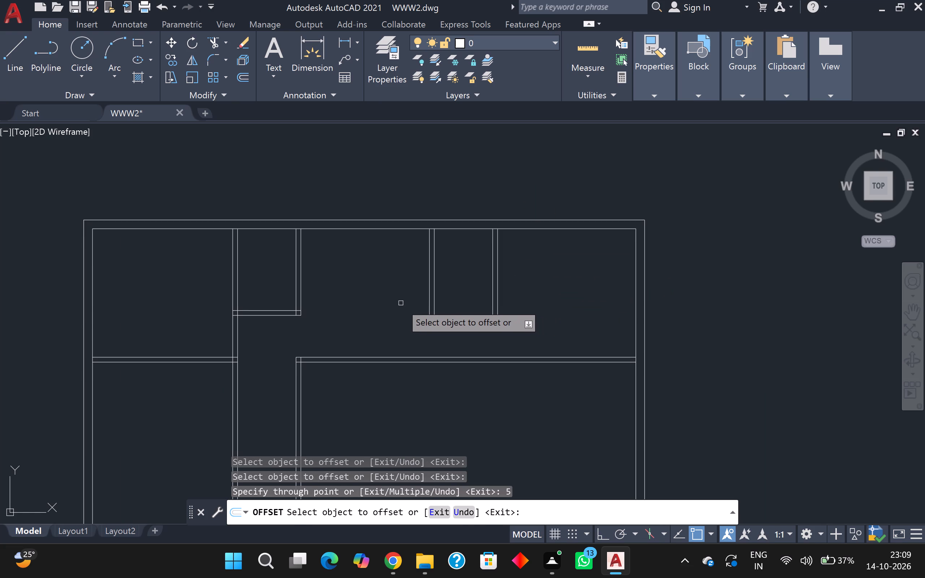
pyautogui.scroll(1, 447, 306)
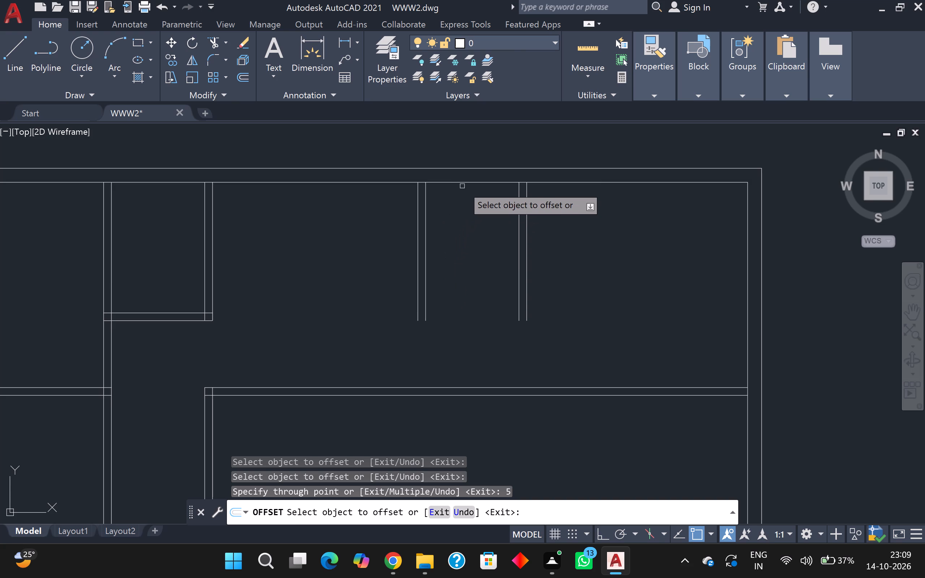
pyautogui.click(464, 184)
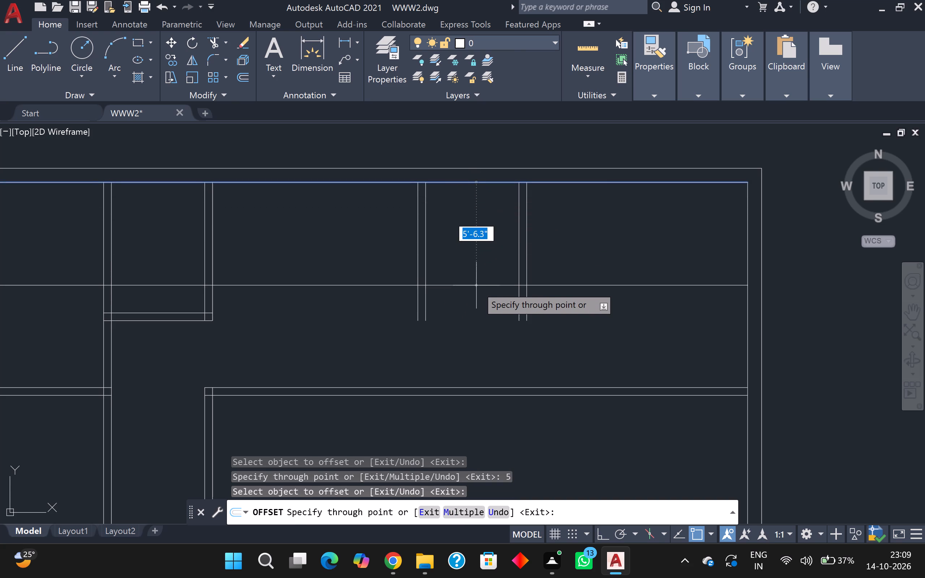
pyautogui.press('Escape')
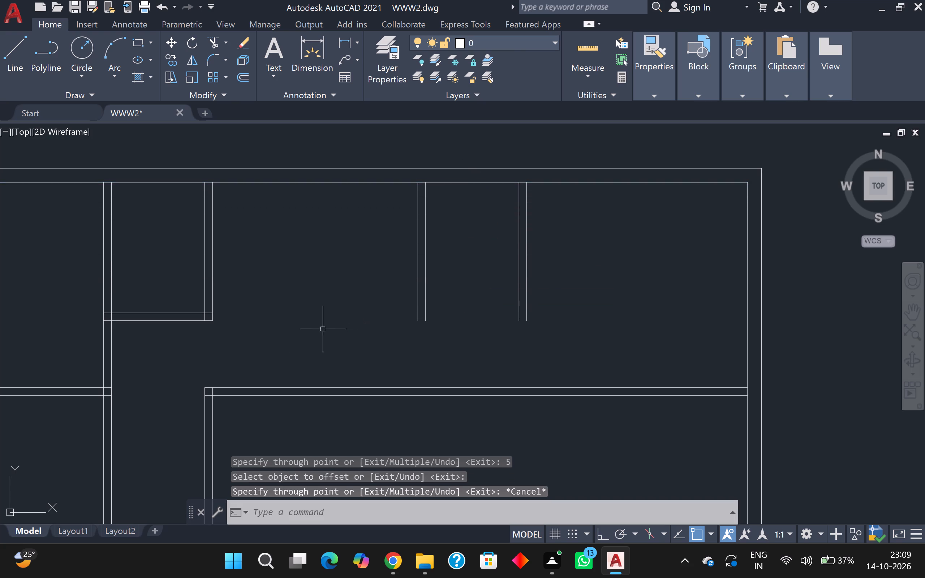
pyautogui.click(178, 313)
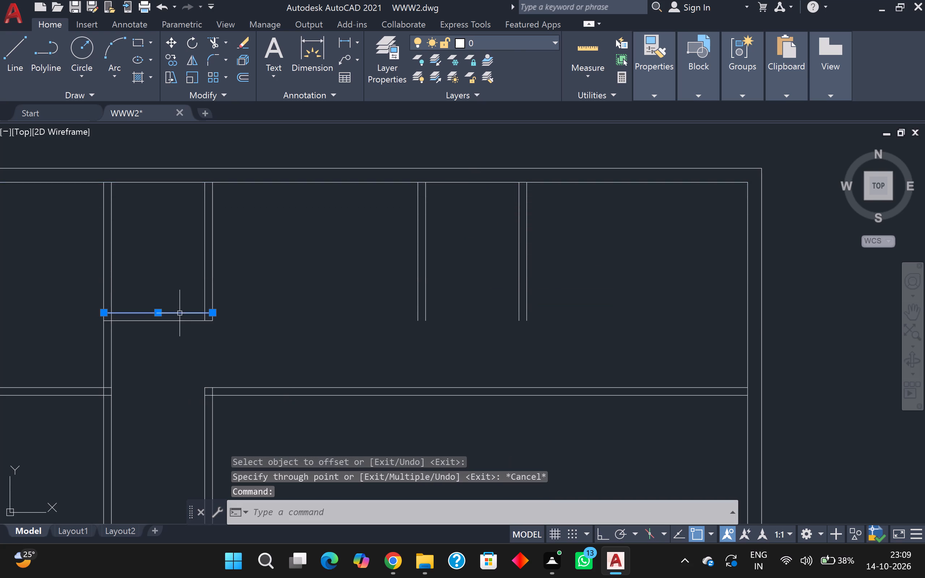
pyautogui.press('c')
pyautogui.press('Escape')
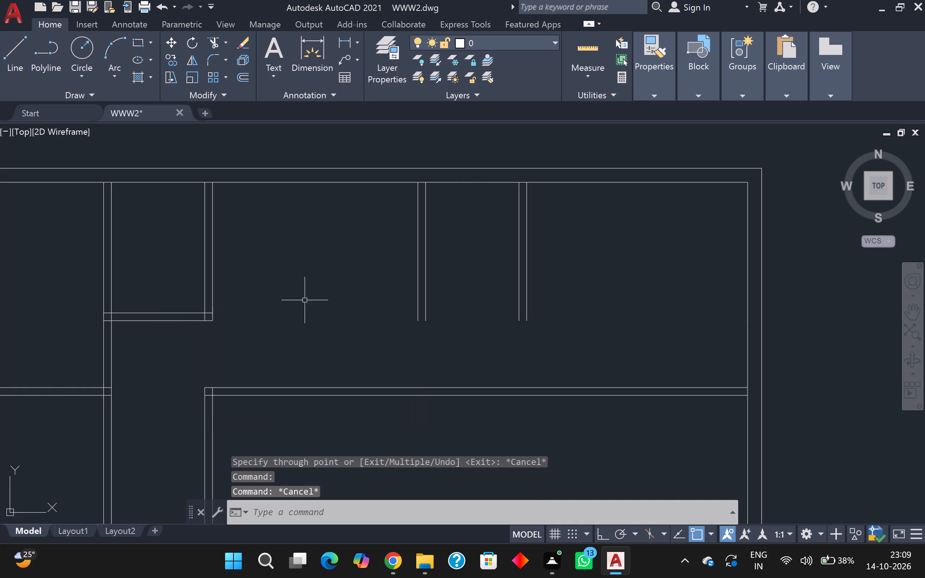
# Offset the top outer wall's inner line 7' downward, and that line 5" further down, to form a horizontal partition.
pyautogui.click(461, 182)
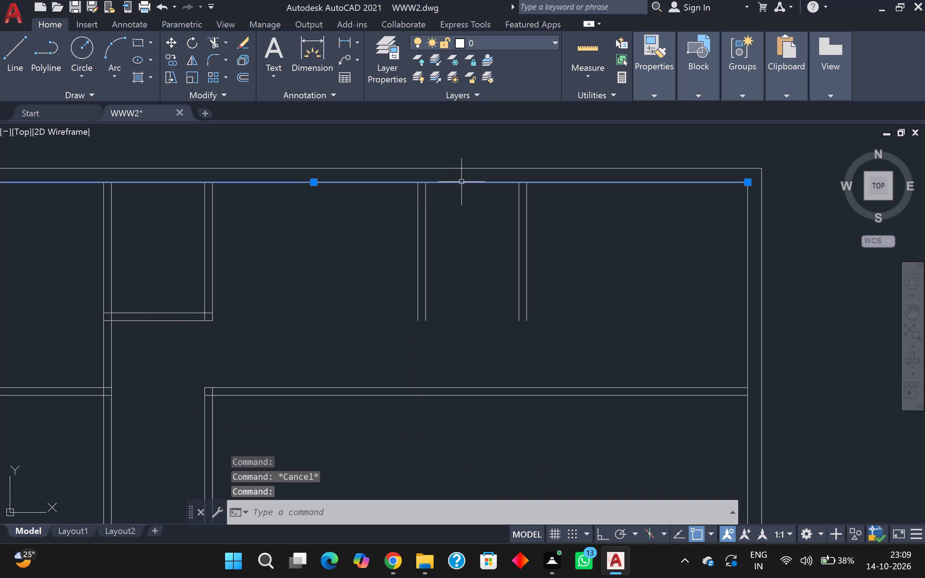
pyautogui.press('o')
pyautogui.press('Return')
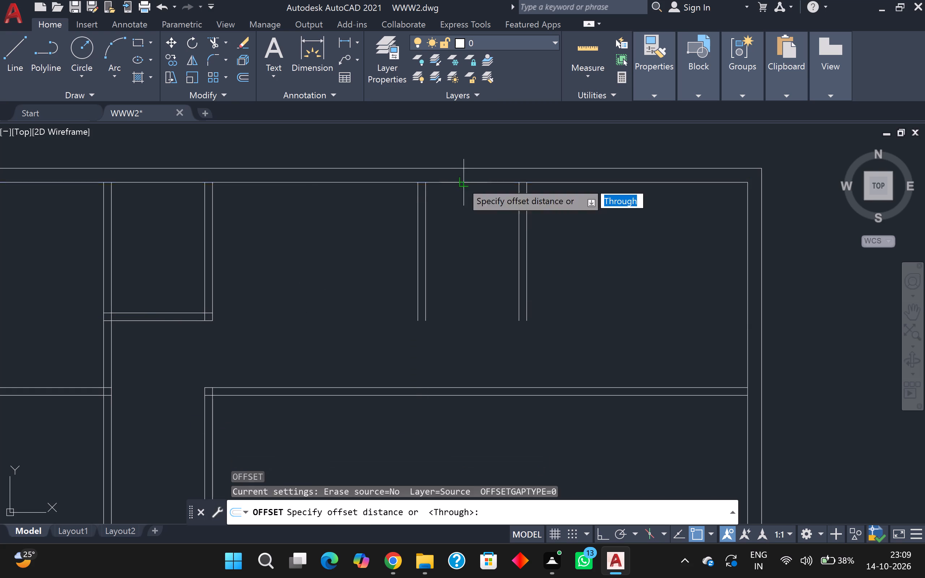
pyautogui.press('Return')
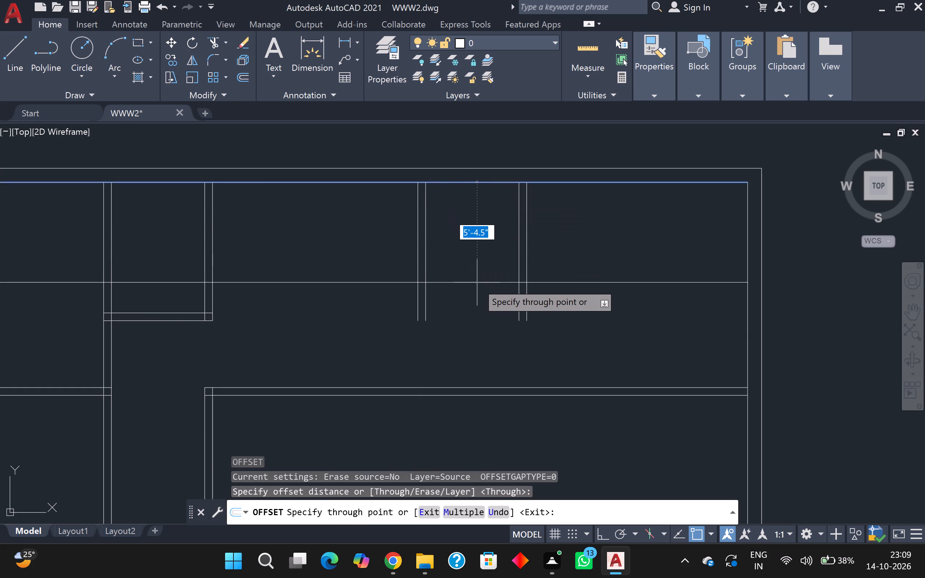
pyautogui.write("7'")
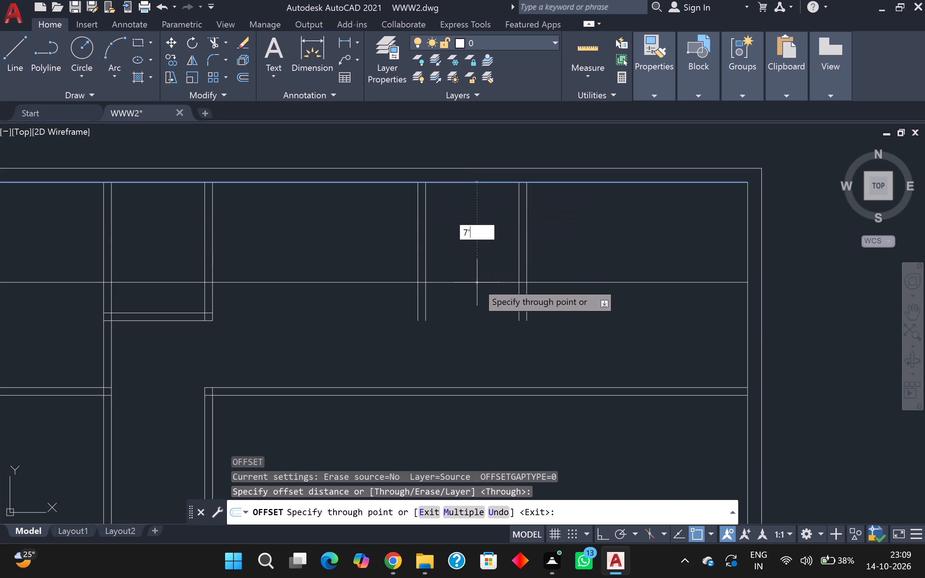
pyautogui.press('Return')
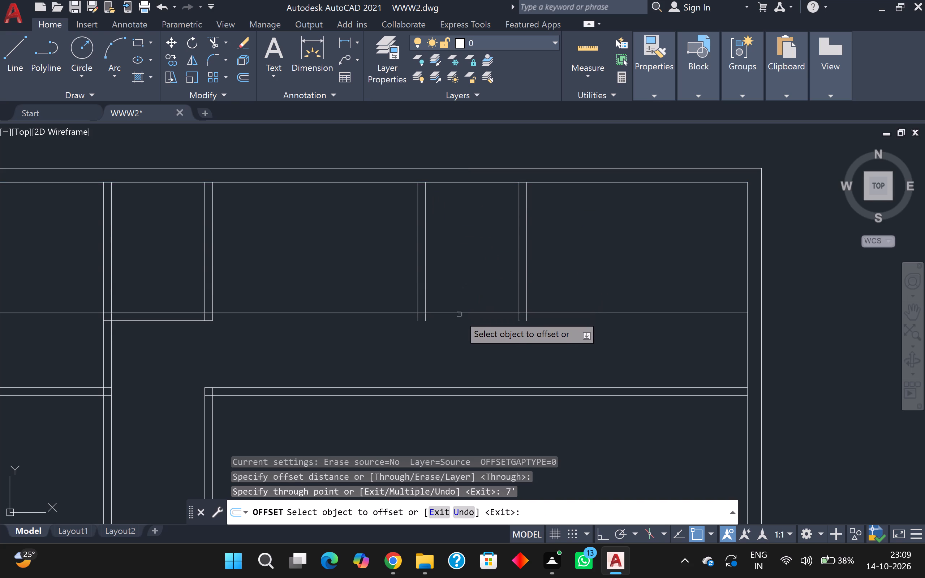
pyautogui.click(459, 314)
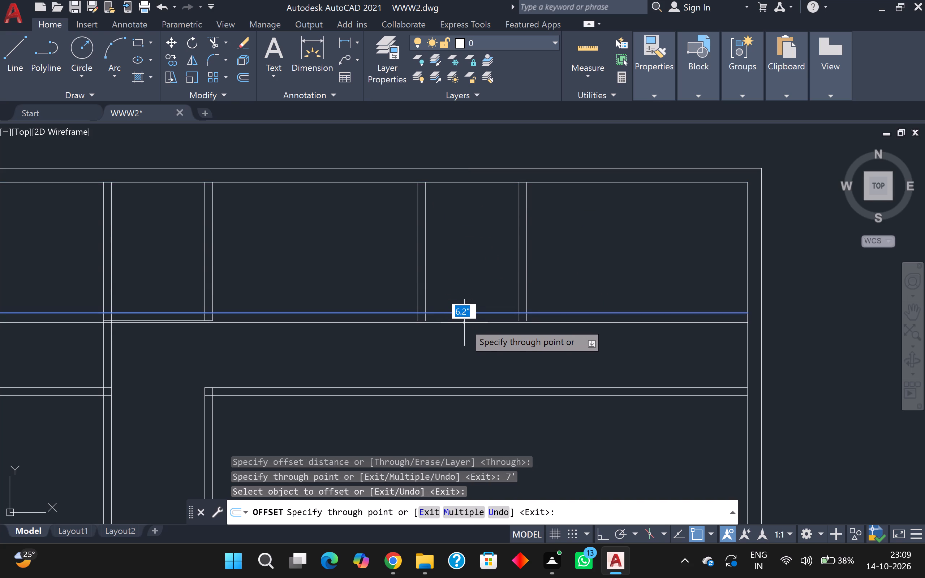
pyautogui.press('5')
pyautogui.press('Return')
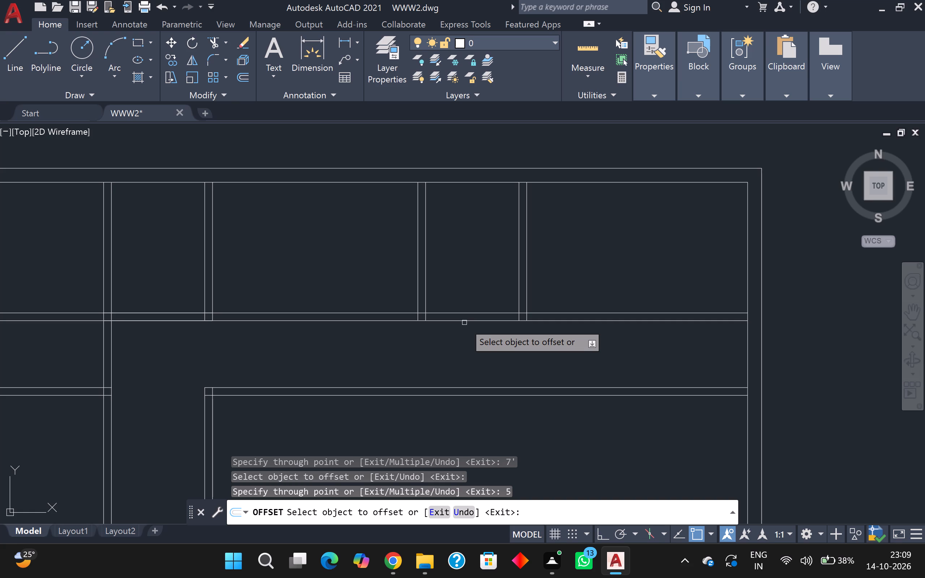
# Trim the new horizontal partition between the second and third vertical partitions, and from the left outer wall to the first vertical partition.
pyautogui.click(211, 47)
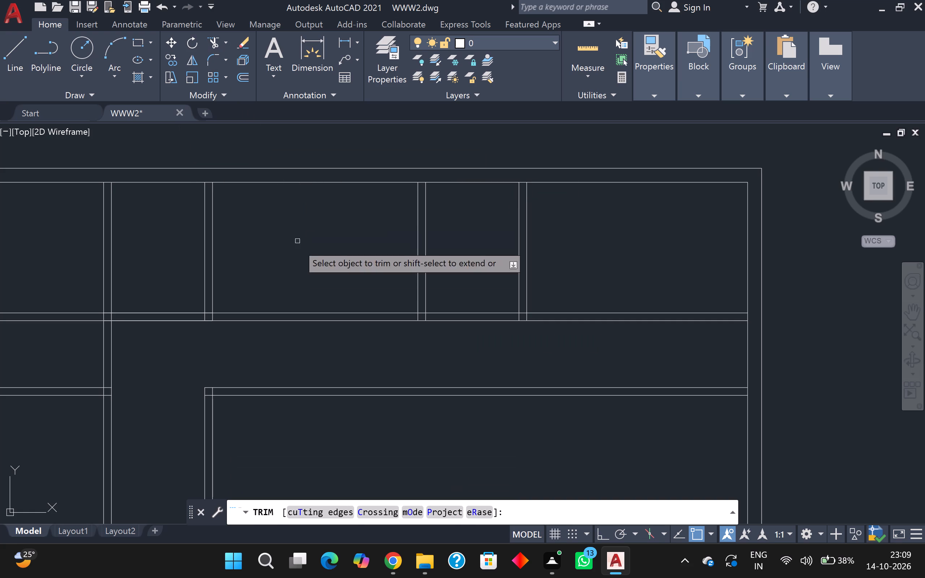
pyautogui.click(301, 266)
pyautogui.click(304, 340)
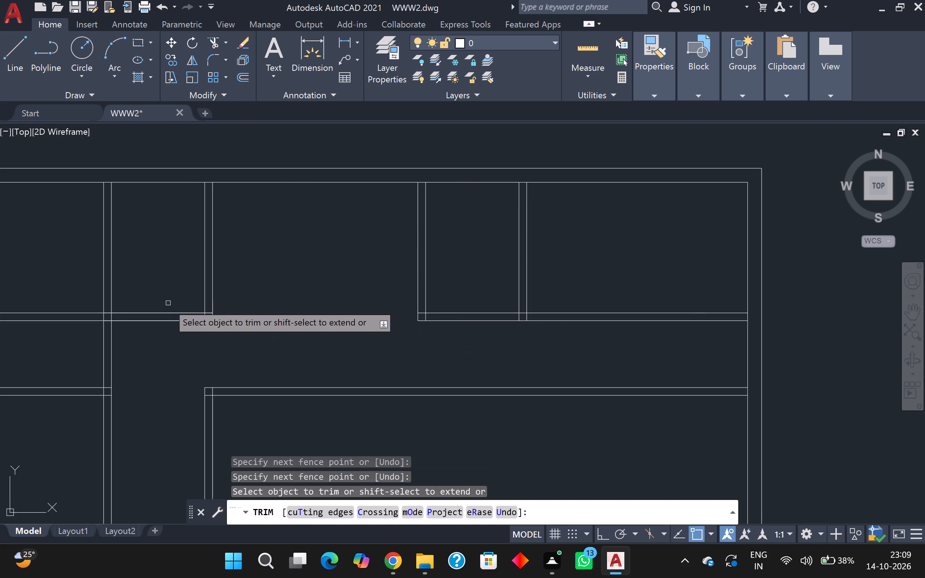
pyautogui.scroll(-2, 311, 313)
pyautogui.scroll(2, 170, 333)
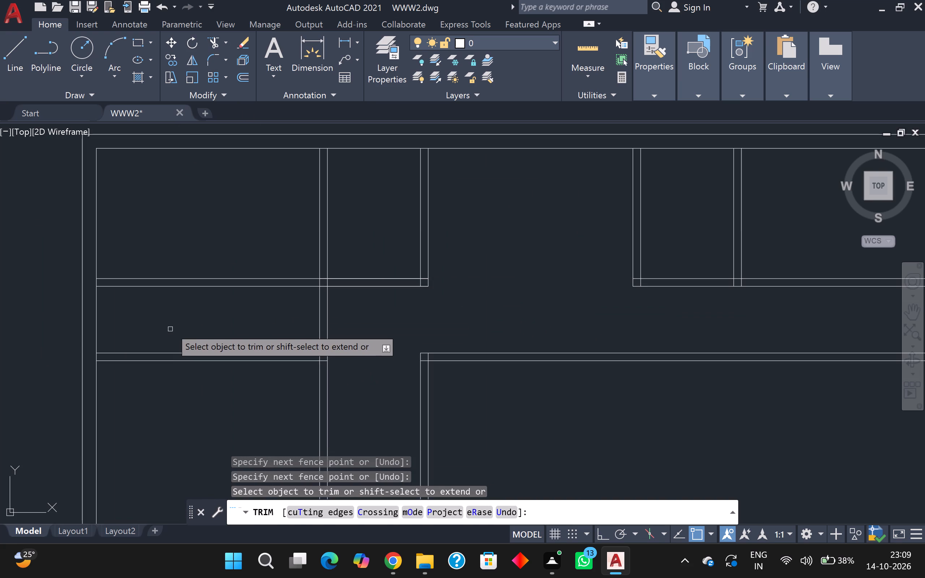
pyautogui.click(215, 245)
pyautogui.click(212, 299)
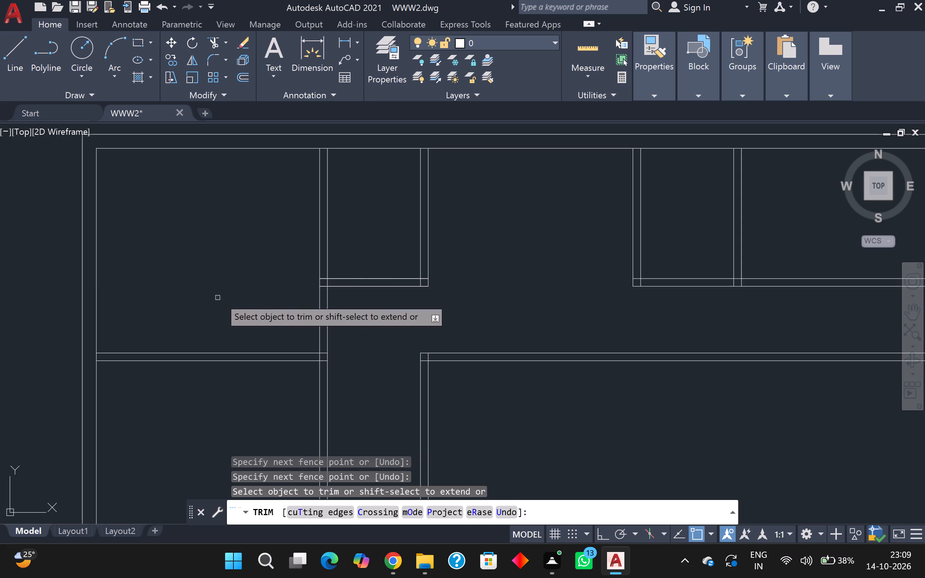
pyautogui.scroll(-1, 516, 296)
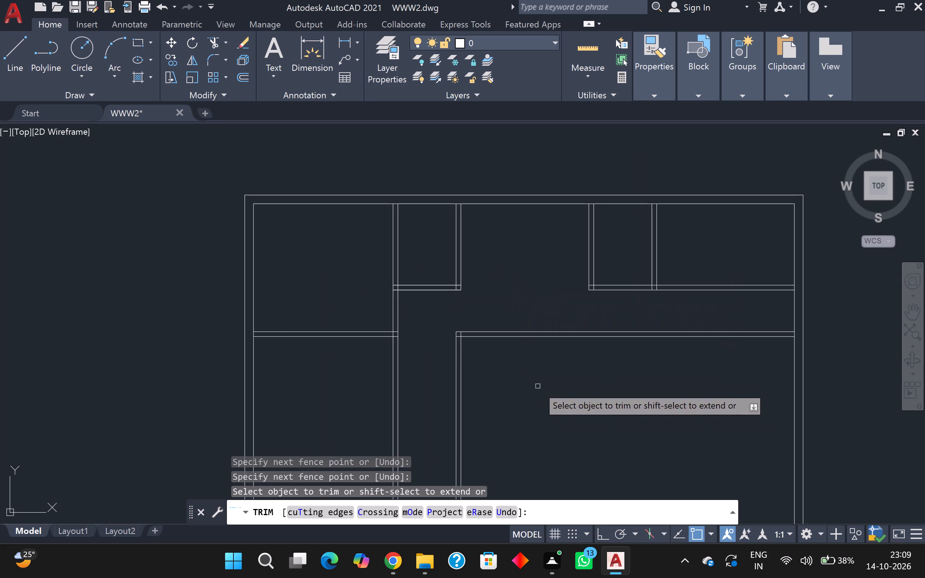
pyautogui.moveTo(547, 395); pyautogui.dragTo(506, 317, button='middle')
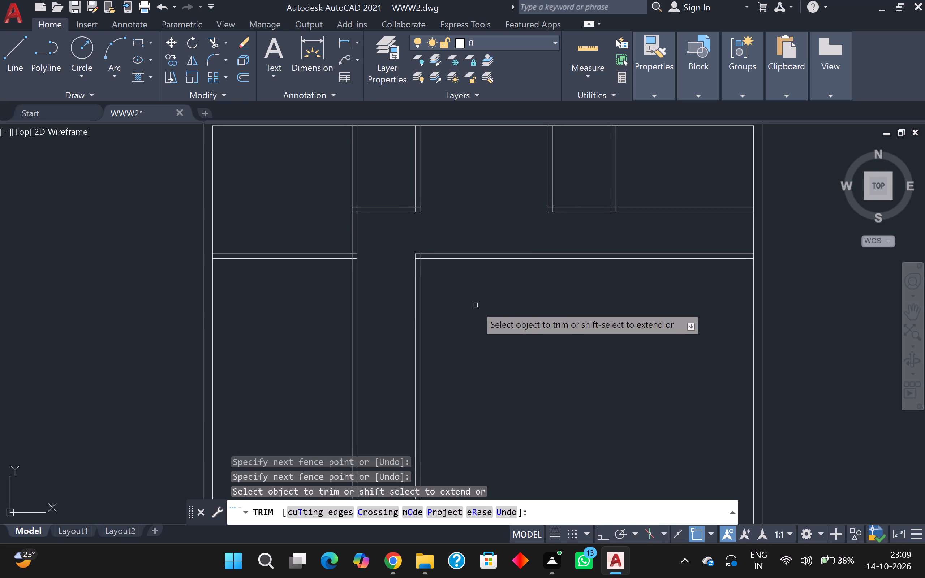
pyautogui.scroll(1, 458, 292)
pyautogui.press('Escape')
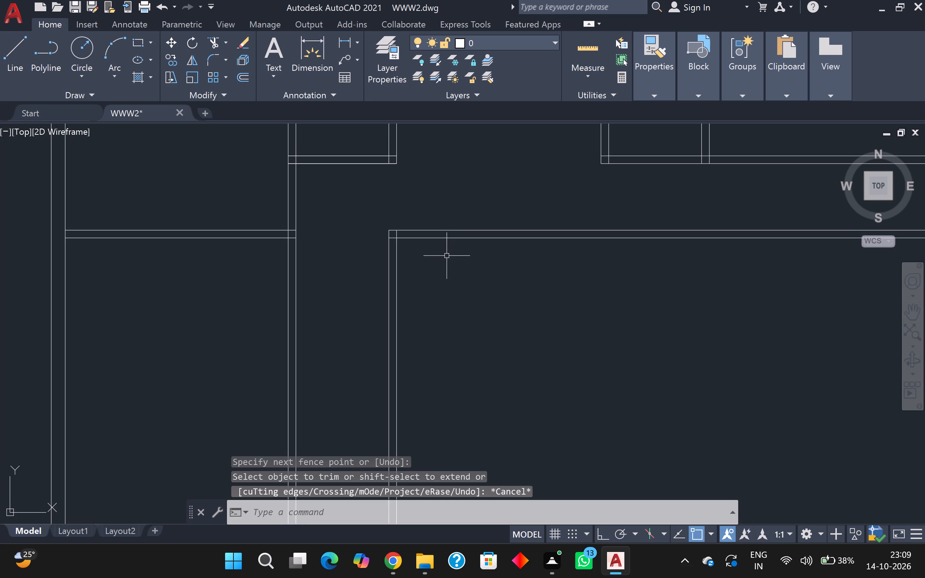
# Break the lower right horizontal partition's upper line at its intersection with the second vertical partition's right-hand line.
pyautogui.press('b')
pyautogui.press('r')
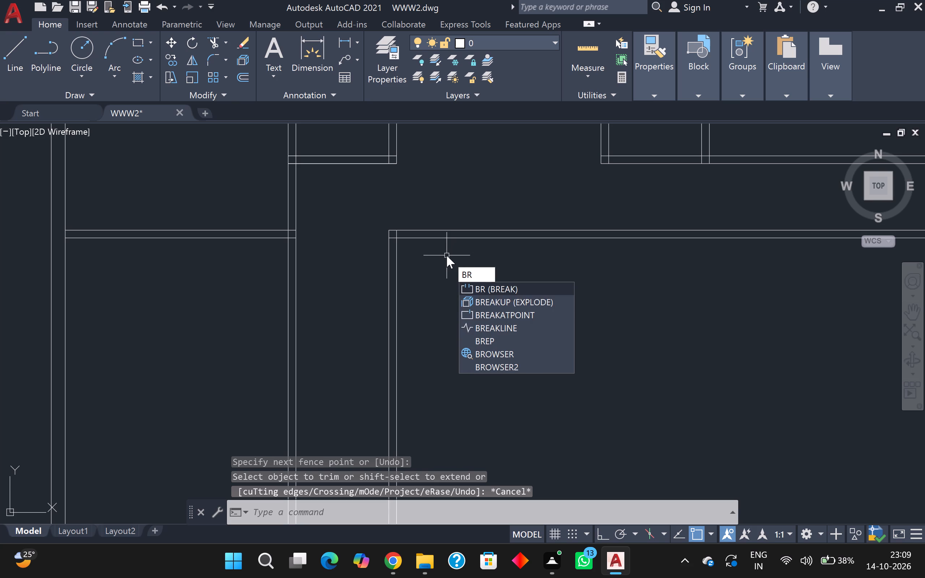
pyautogui.click(521, 318)
pyautogui.scroll(4, 401, 240)
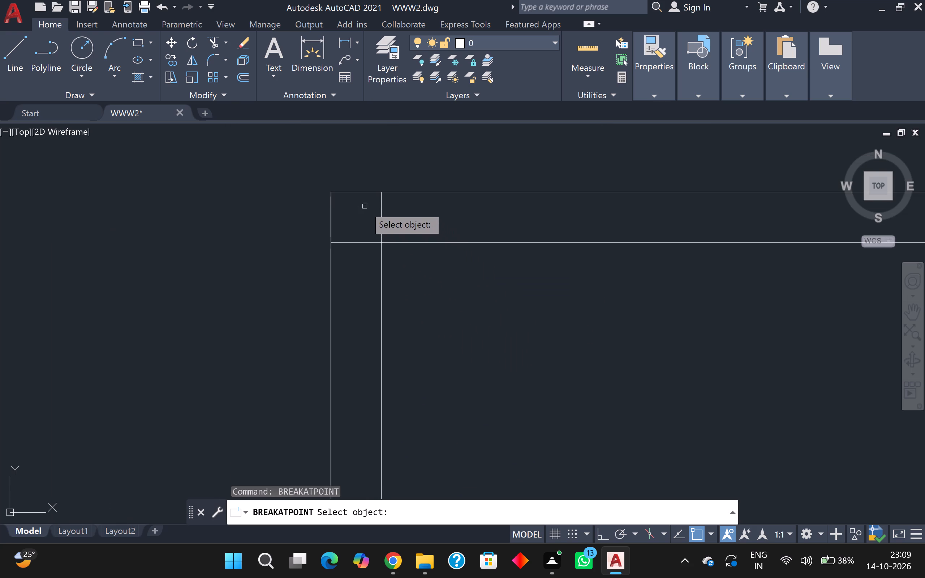
pyautogui.click(358, 193)
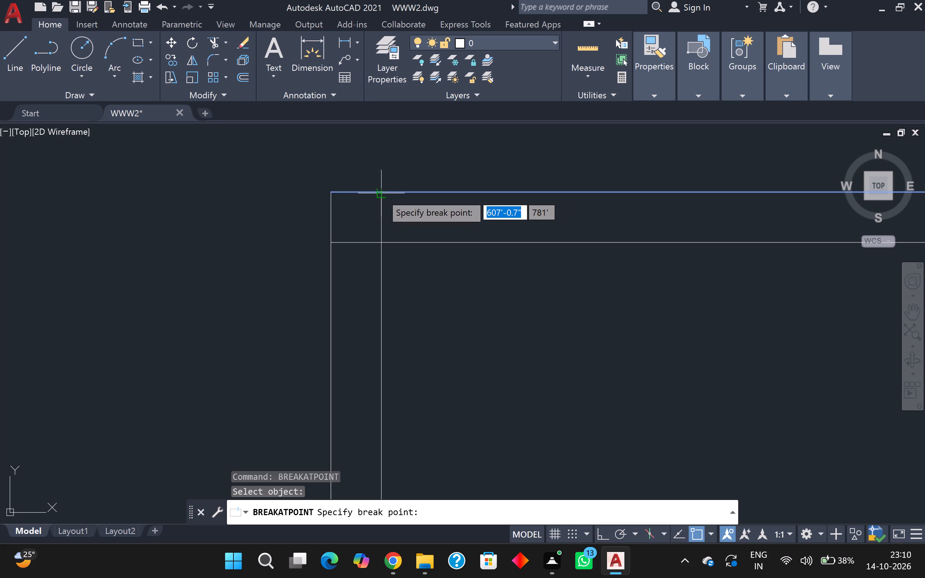
pyautogui.click(381, 193)
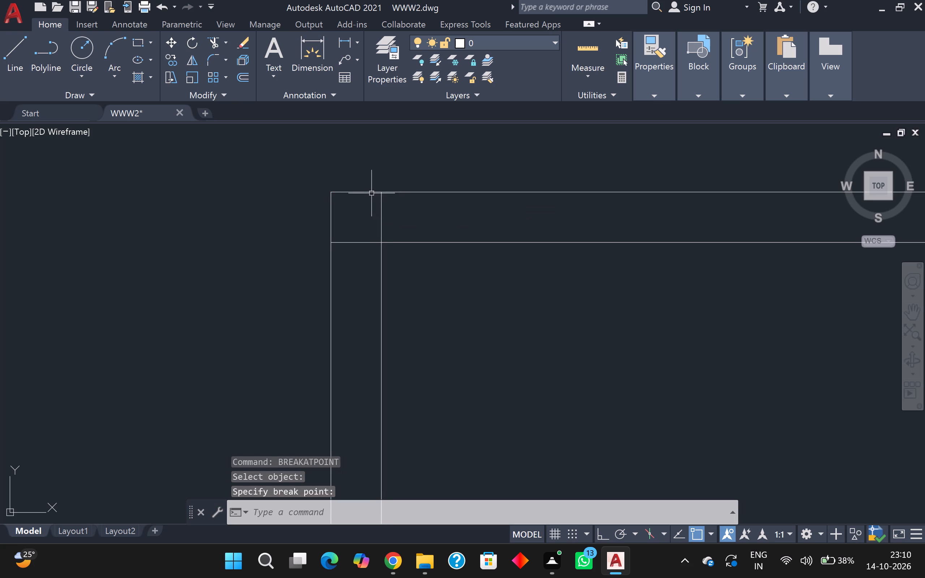
# Offset the short broken-off segment at the partition corner upward to a point just above the corner.
pyautogui.click(371, 193)
pyautogui.press('o')
pyautogui.press('Return')
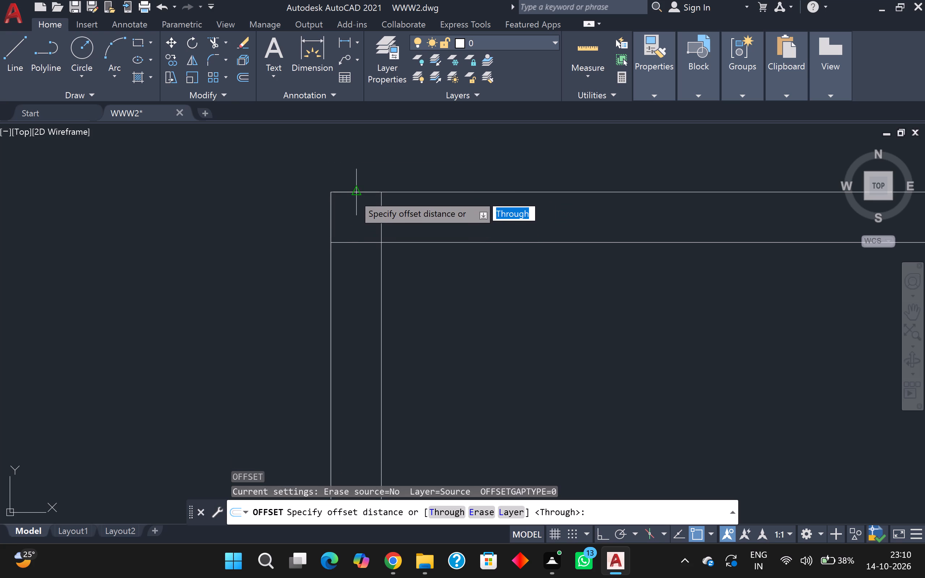
pyautogui.press('Return')
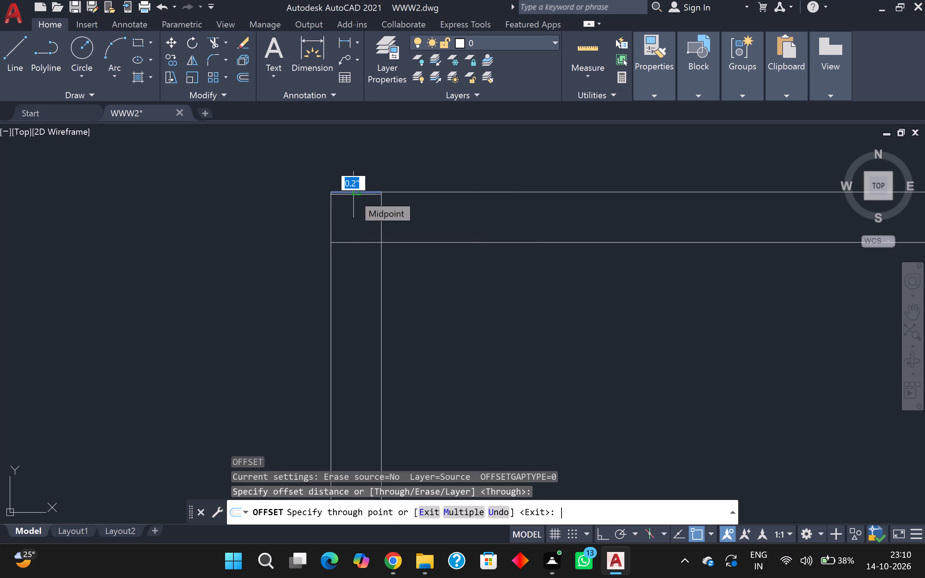
pyautogui.scroll(-2, 357, 198)
pyautogui.scroll(2, 357, 198)
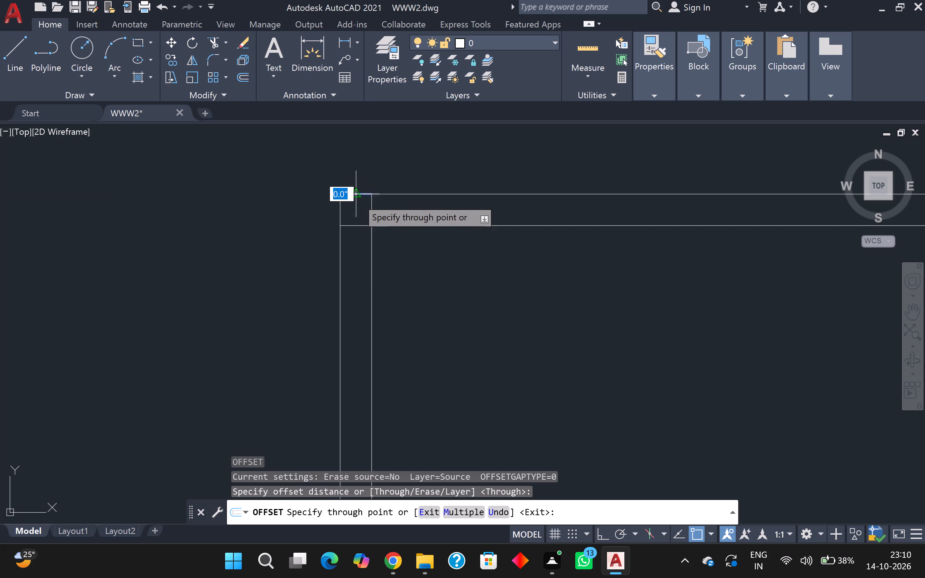
pyautogui.scroll(1, 365, 182)
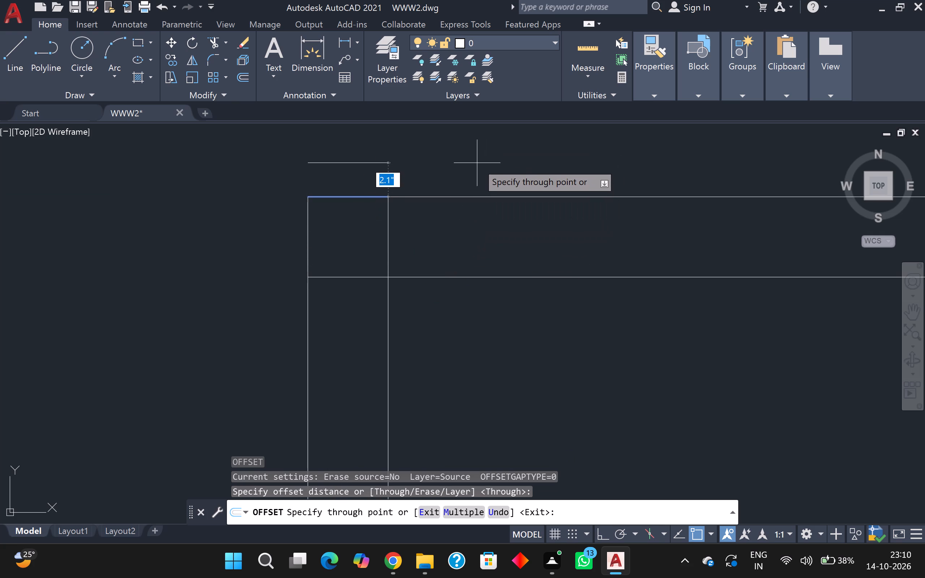
pyautogui.click(484, 150)
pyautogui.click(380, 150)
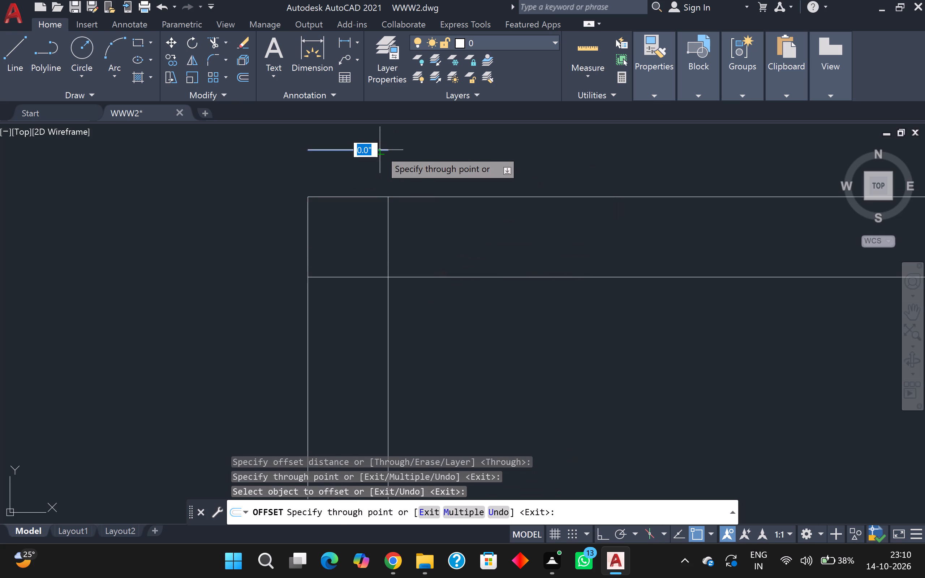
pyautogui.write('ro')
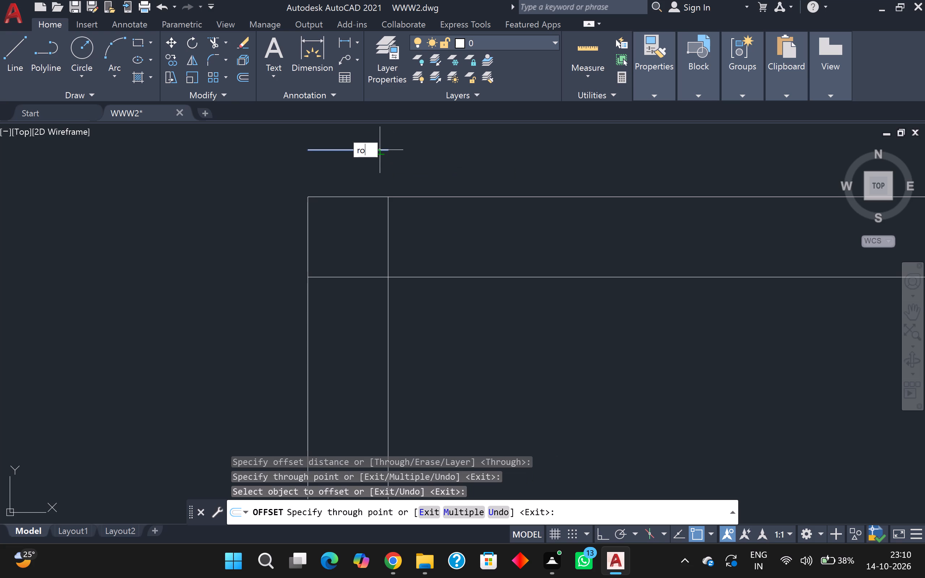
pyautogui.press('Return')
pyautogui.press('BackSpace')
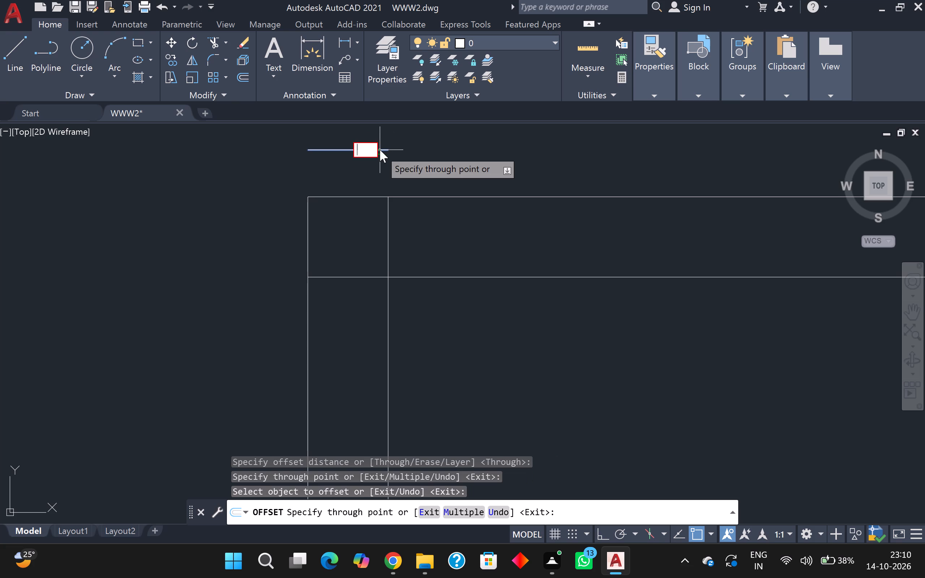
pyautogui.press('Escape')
# Rotate the short offset line to vertical (270°) about a point on it, with Ortho on.
pyautogui.write('ro')
pyautogui.press('Return')
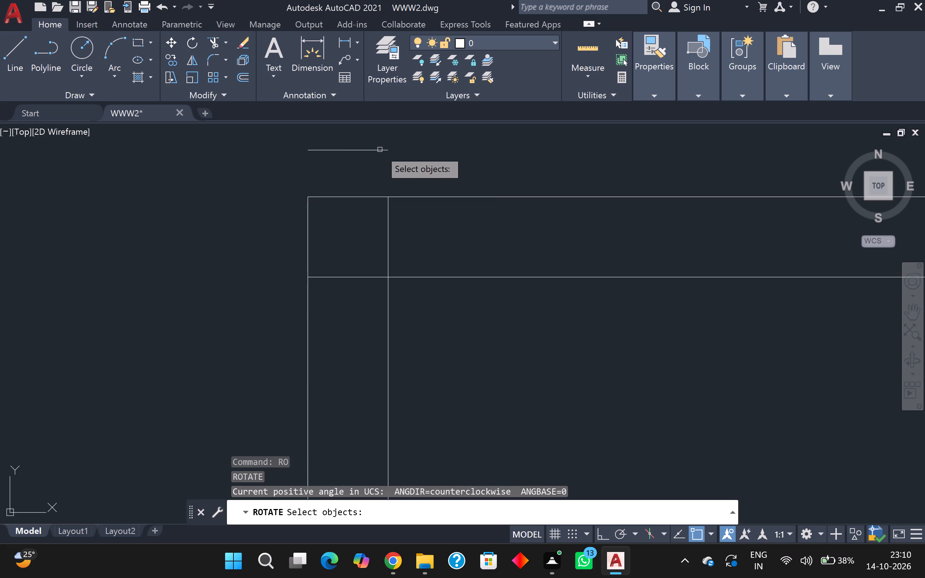
pyautogui.press('F8')
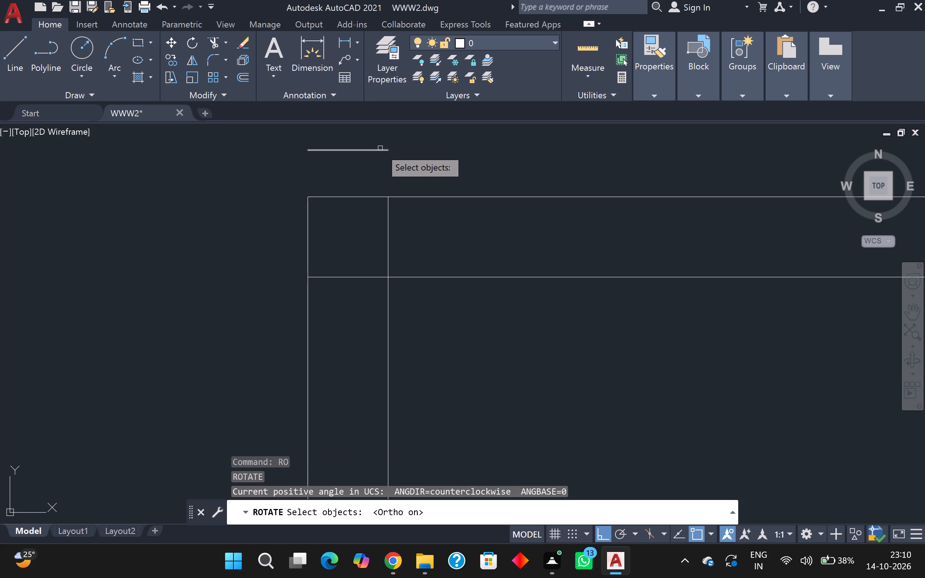
pyautogui.click(380, 148)
pyautogui.press('Return')
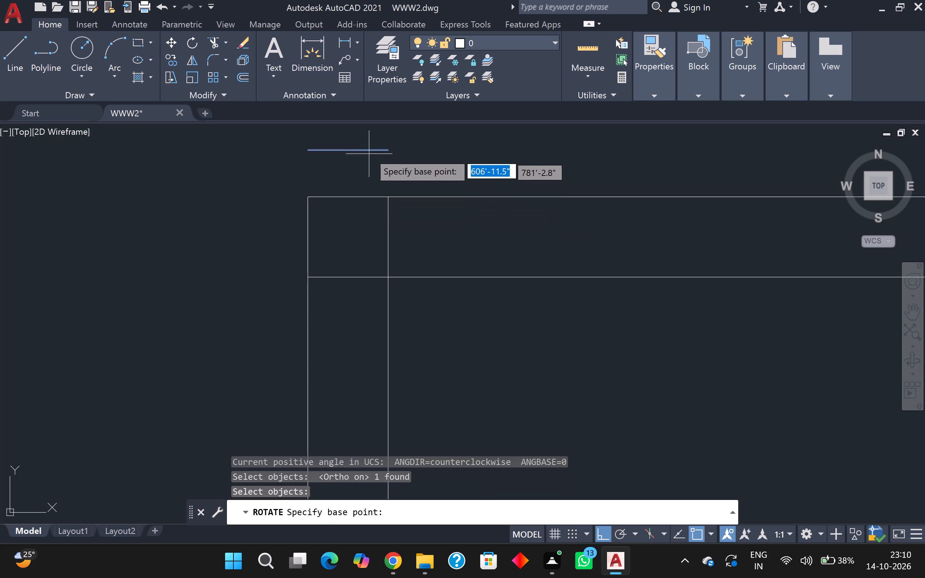
pyautogui.click(357, 150)
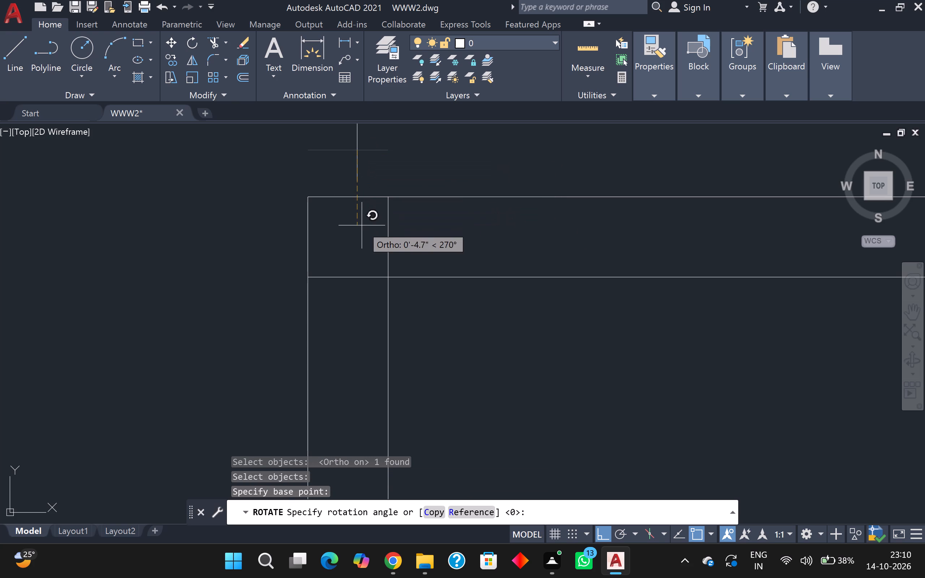
pyautogui.click(362, 227)
pyautogui.scroll(-1, 398, 183)
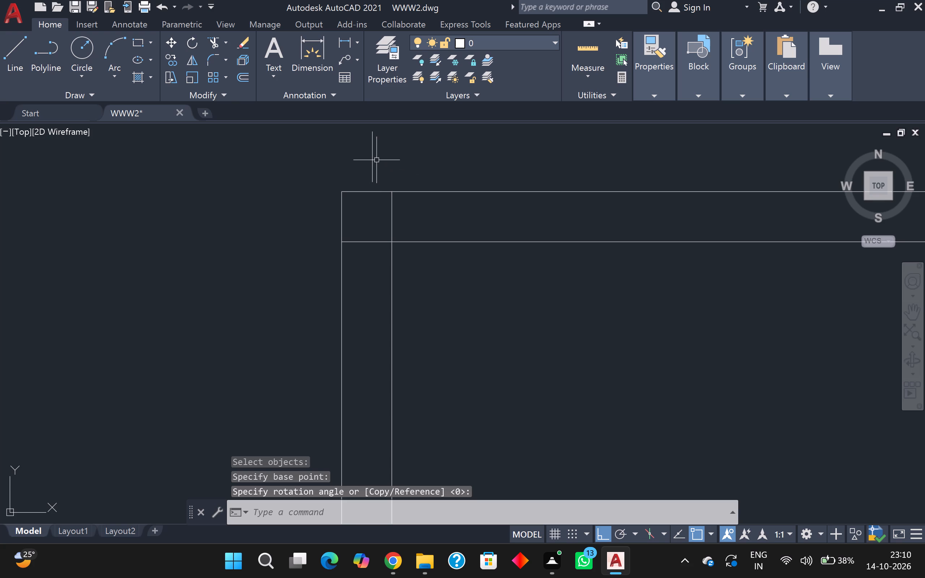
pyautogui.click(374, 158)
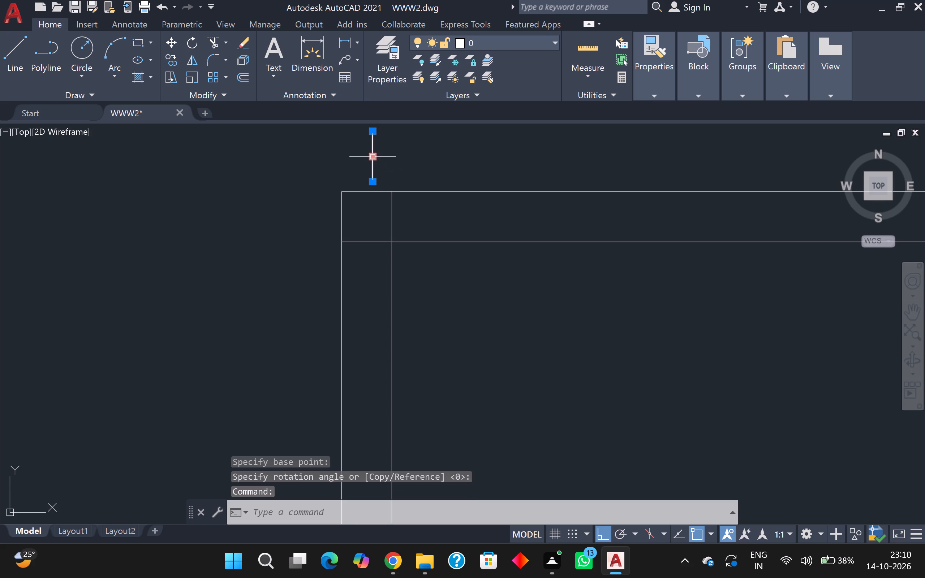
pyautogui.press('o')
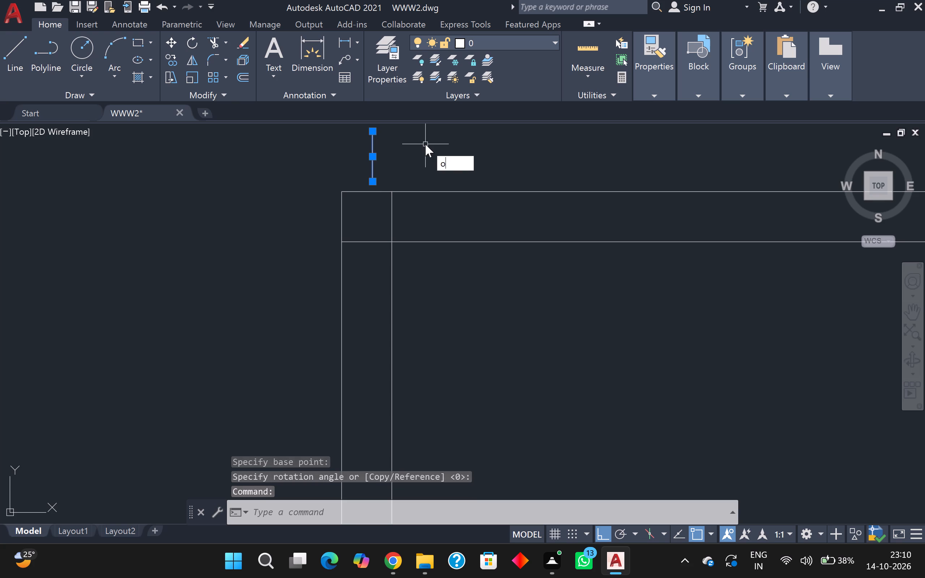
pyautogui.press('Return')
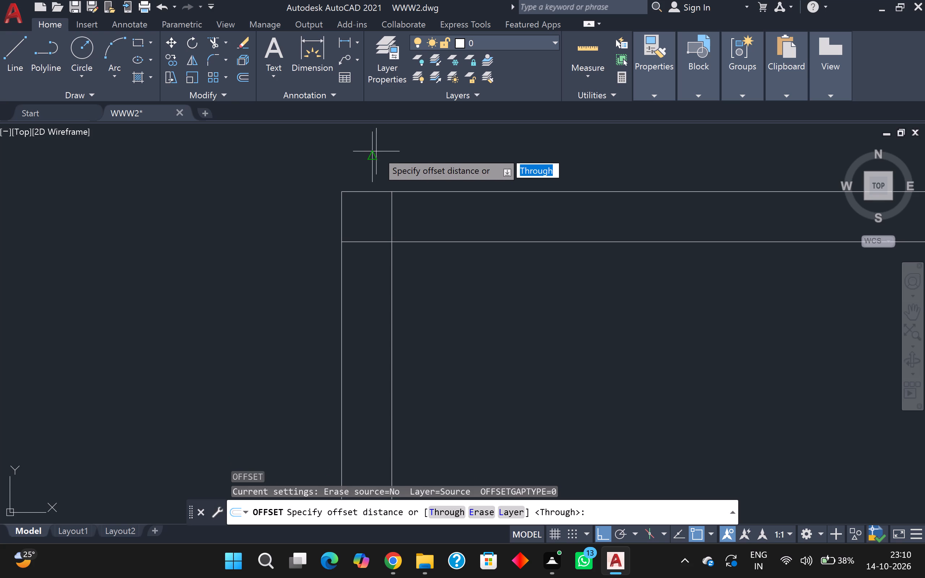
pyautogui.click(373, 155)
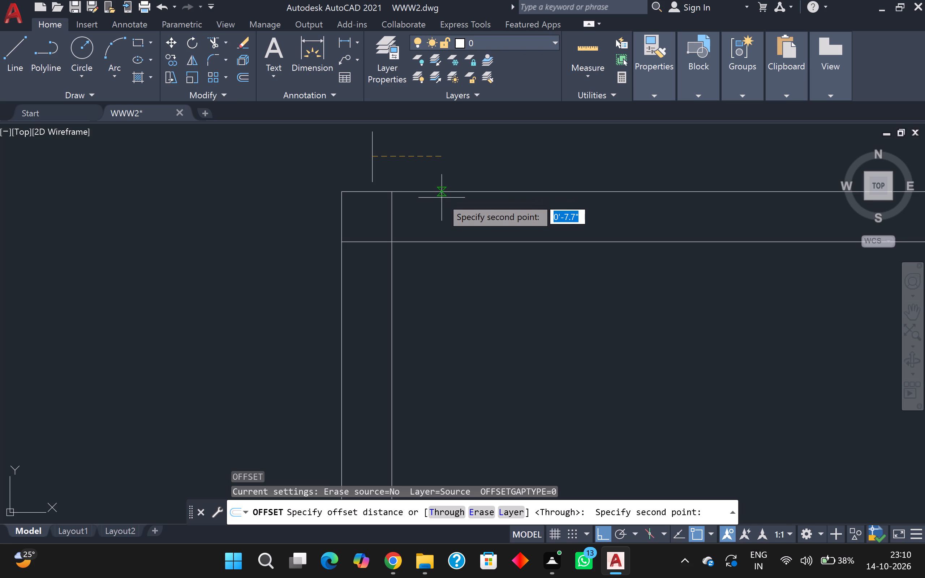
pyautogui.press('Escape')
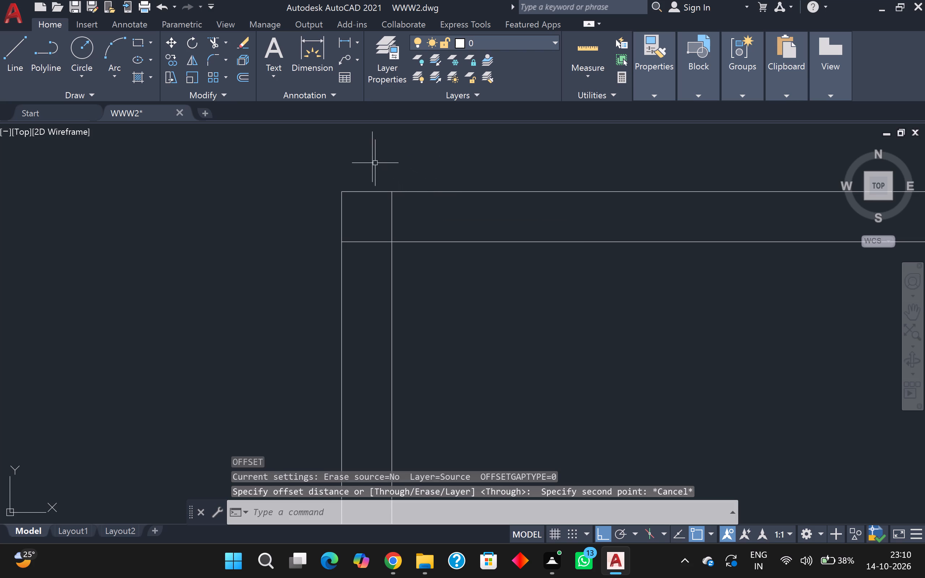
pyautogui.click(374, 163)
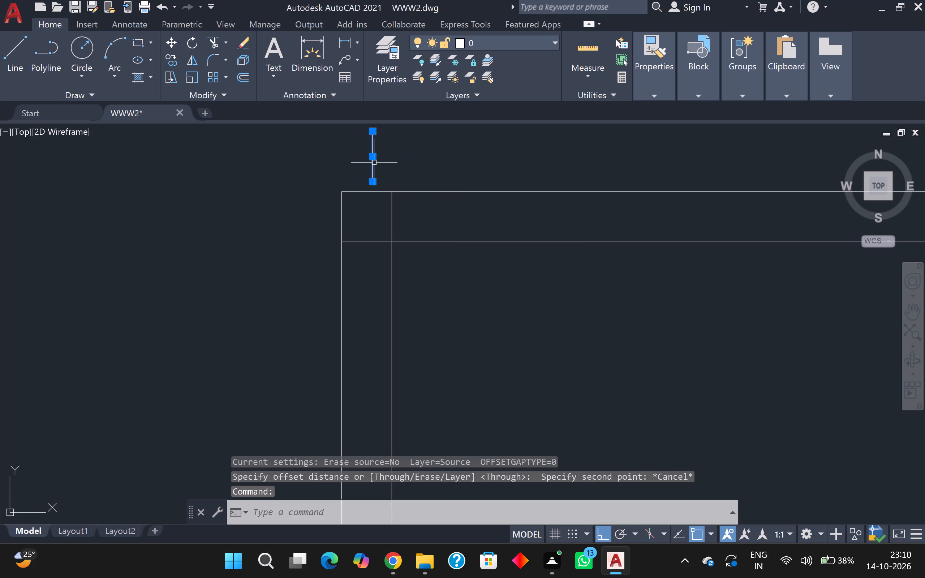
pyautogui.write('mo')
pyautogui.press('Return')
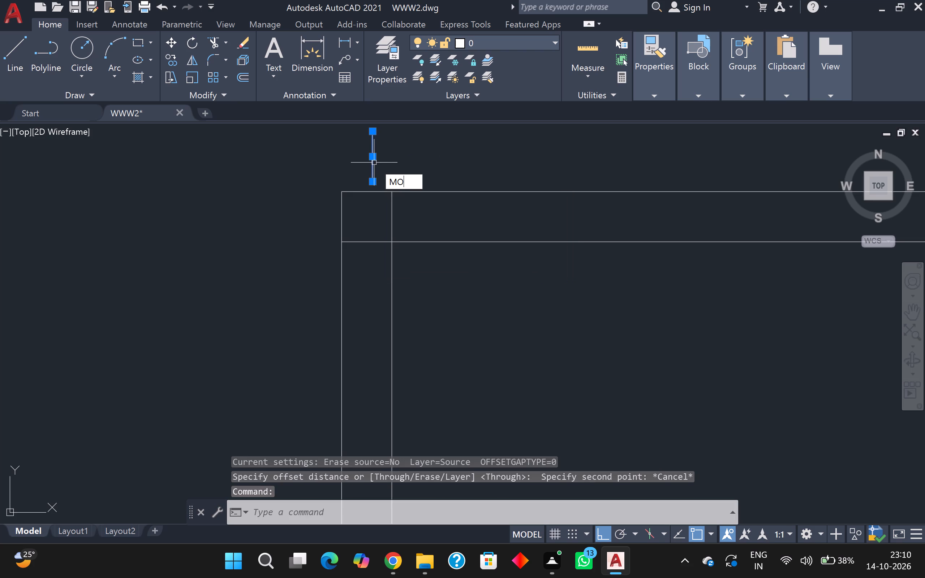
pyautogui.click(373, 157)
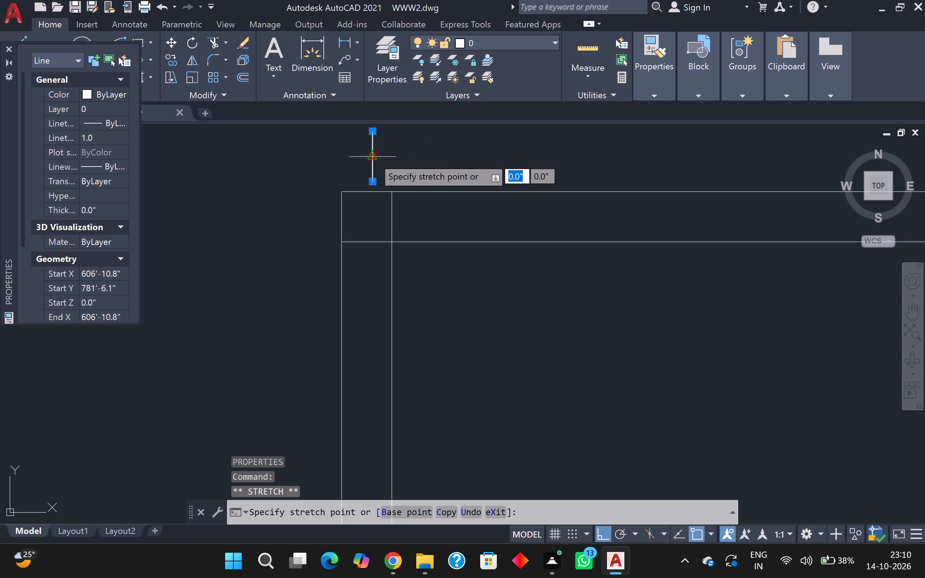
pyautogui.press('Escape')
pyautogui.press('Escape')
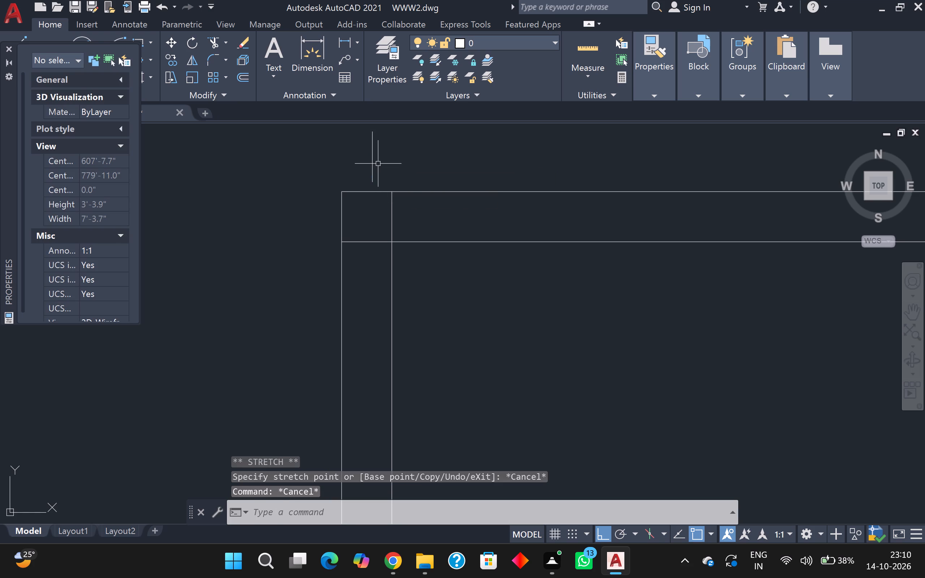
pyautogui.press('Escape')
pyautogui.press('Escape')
# Move the short vertical line about 3" right and 6.2" down into the horizontal partition, beside the corner, with Ortho off.
pyautogui.click(371, 159)
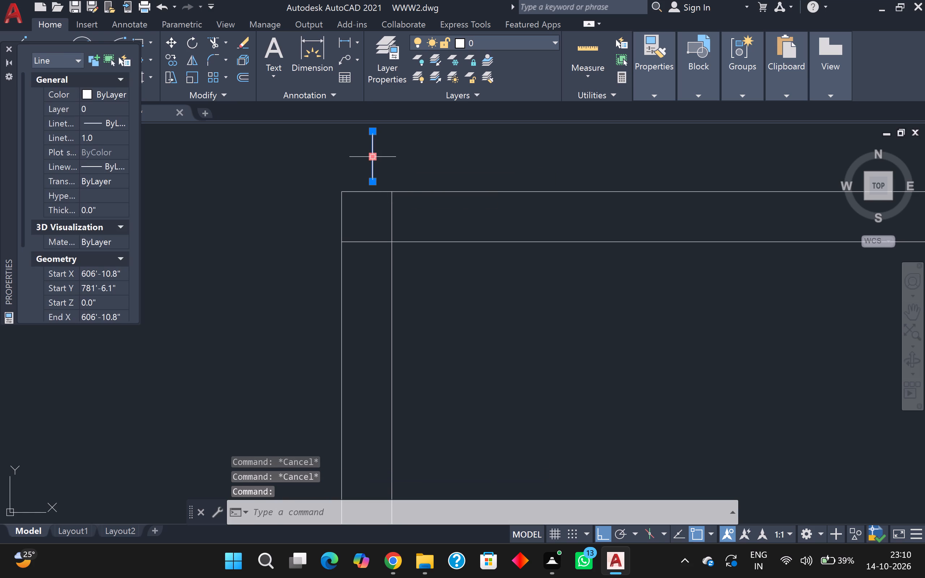
pyautogui.press('m')
pyautogui.press('Return')
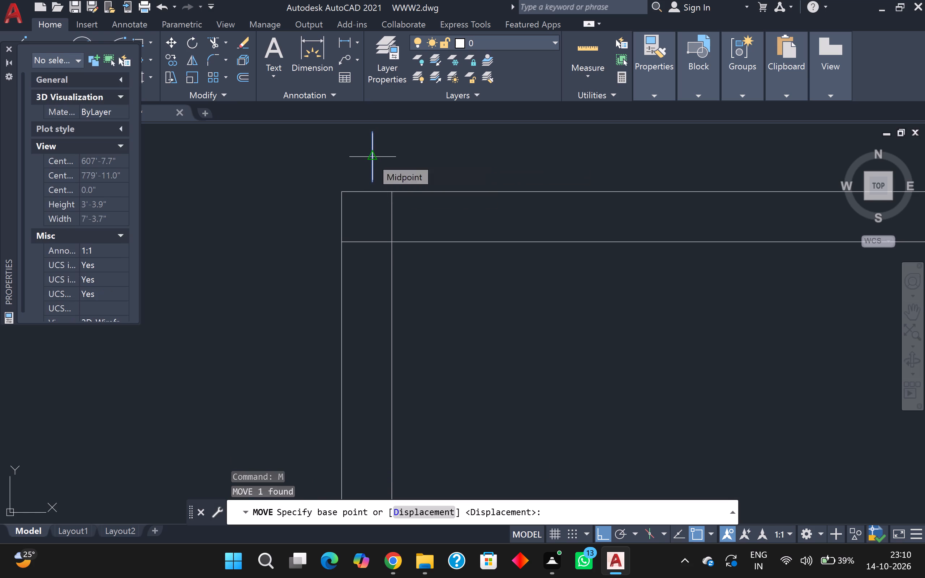
pyautogui.click(369, 151)
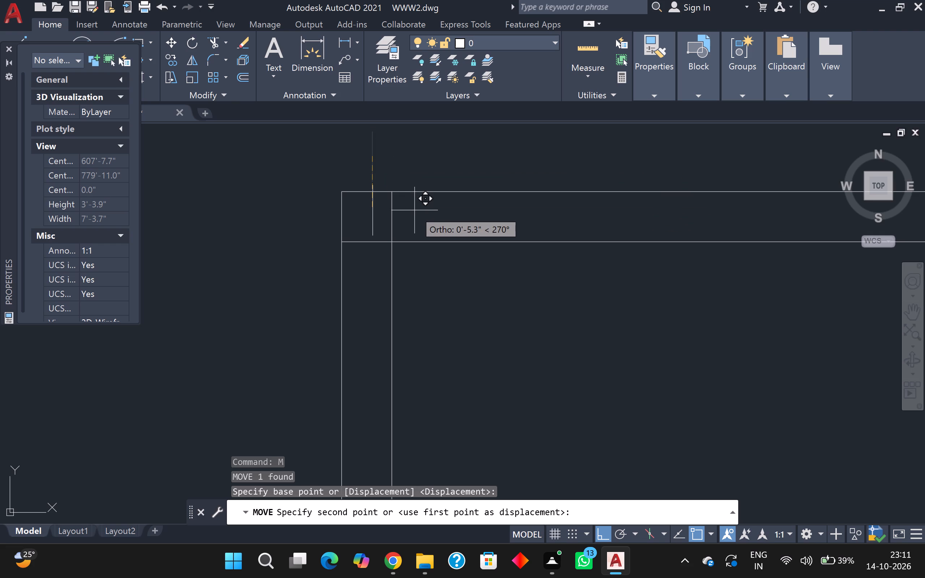
pyautogui.press('F8')
pyautogui.scroll(3, 408, 225)
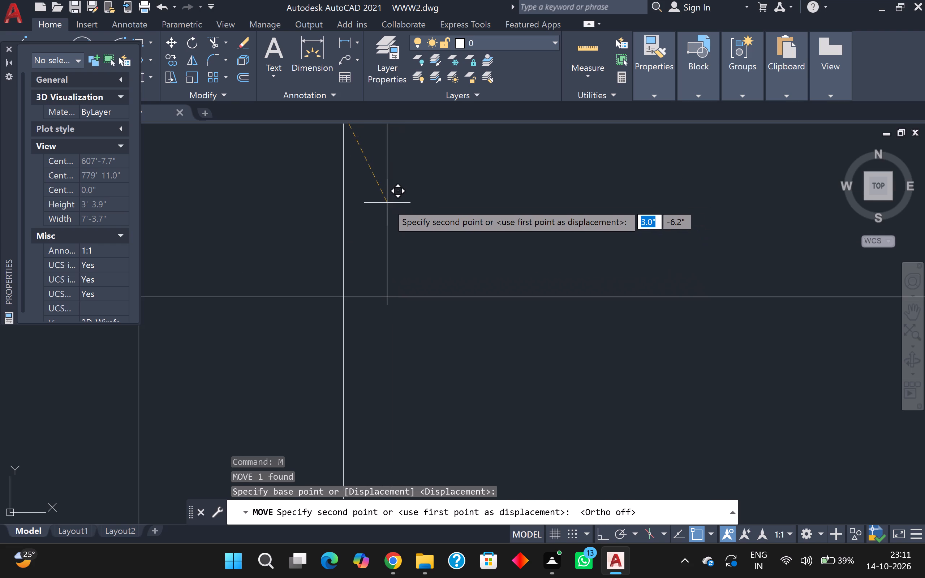
pyautogui.scroll(1, 387, 203)
pyautogui.scroll(-1, 387, 203)
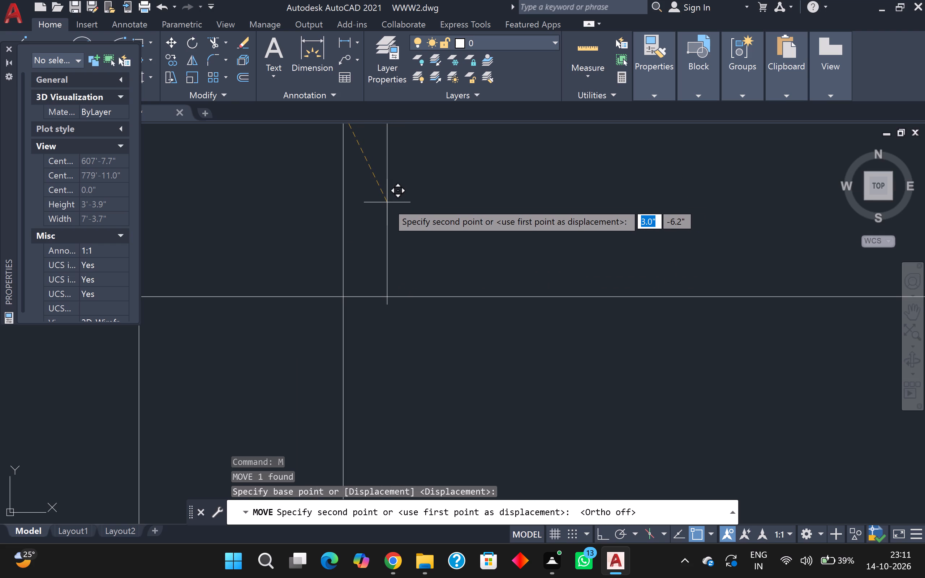
pyautogui.click(387, 202)
pyautogui.scroll(-4, 390, 202)
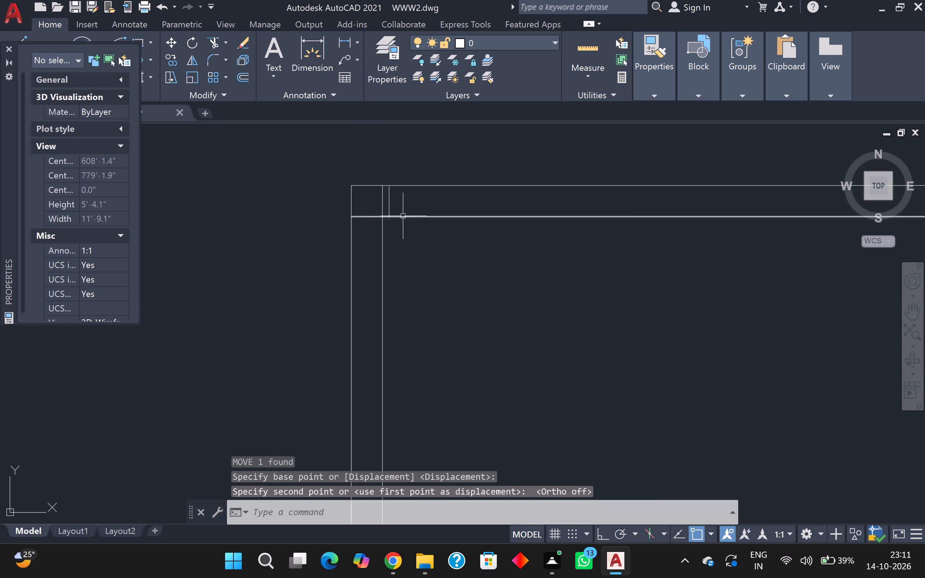
# Trim the short vertical line's end that overhangs below the horizontal partition's lower line.
pyautogui.scroll(2, 403, 218)
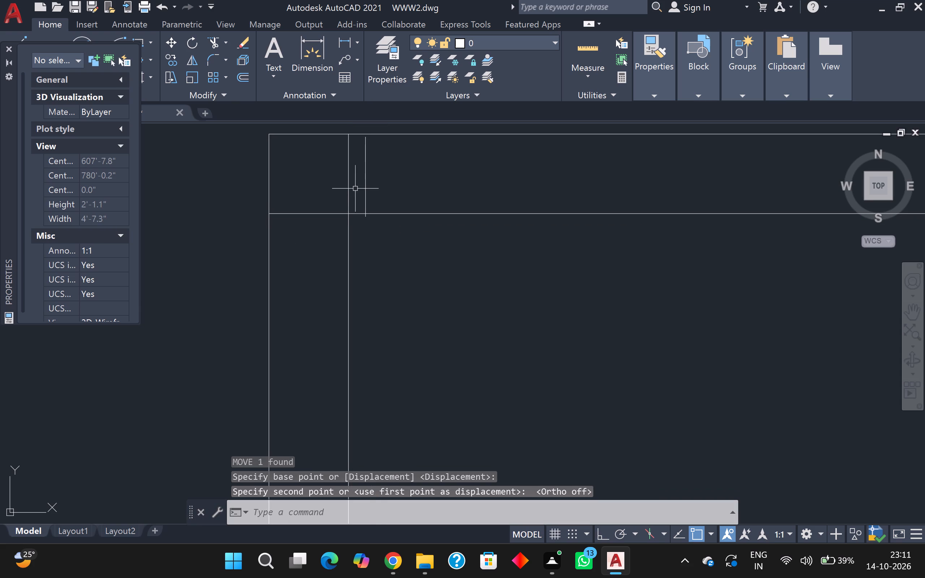
pyautogui.scroll(2, 351, 205)
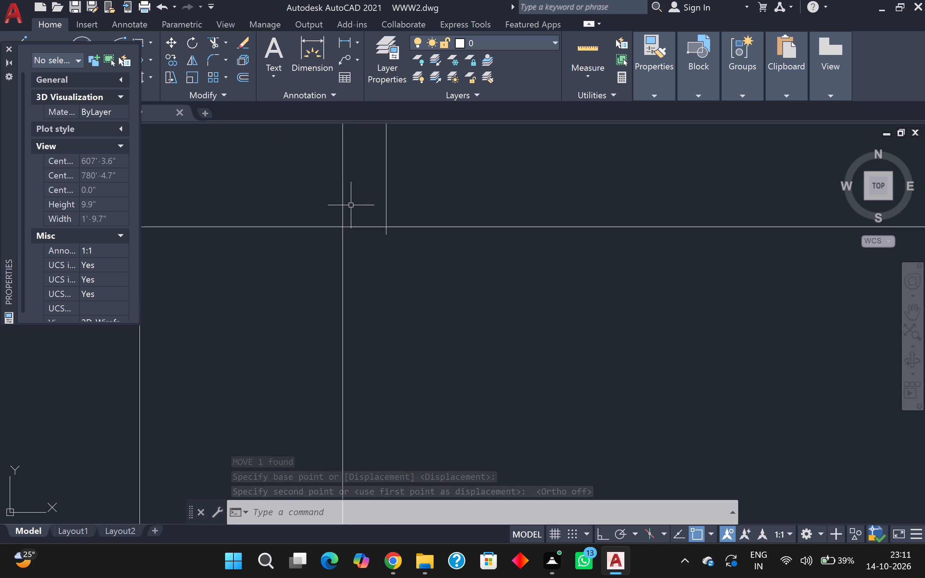
pyautogui.scroll(1, 352, 204)
pyautogui.scroll(-4, 352, 204)
pyautogui.scroll(1, 372, 197)
pyautogui.moveTo(373, 197); pyautogui.dragTo(374, 225, button='middle')
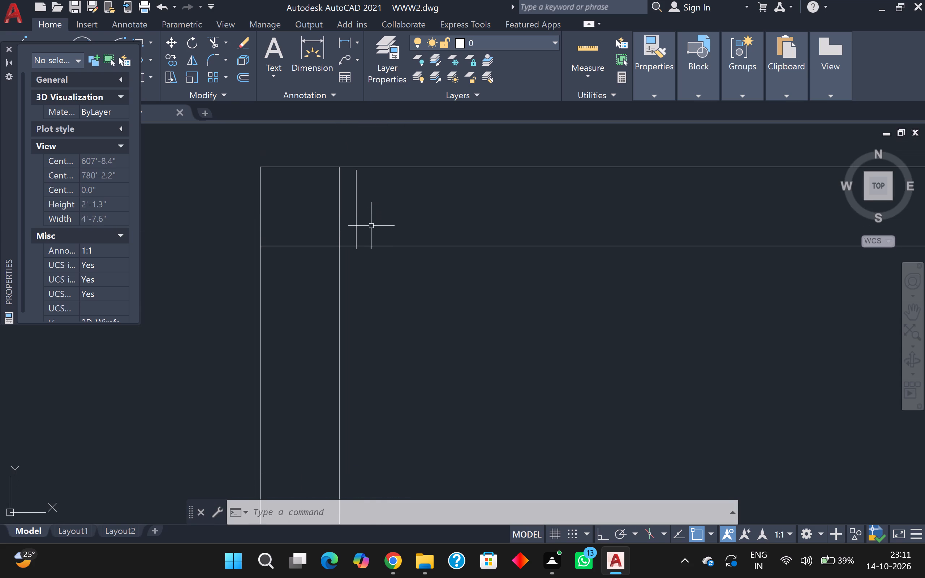
pyautogui.scroll(2, 370, 227)
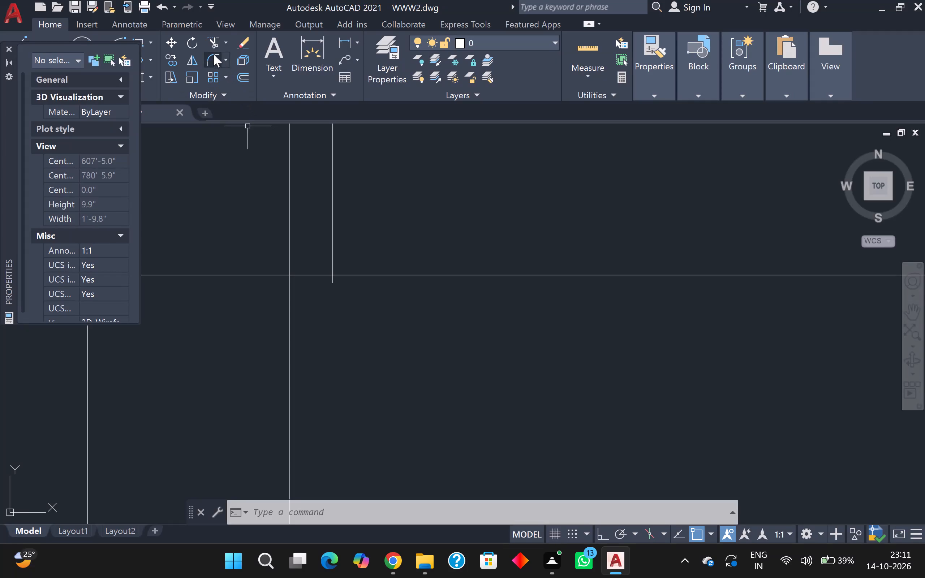
pyautogui.click(212, 43)
pyautogui.scroll(3, 319, 302)
pyautogui.click(372, 205)
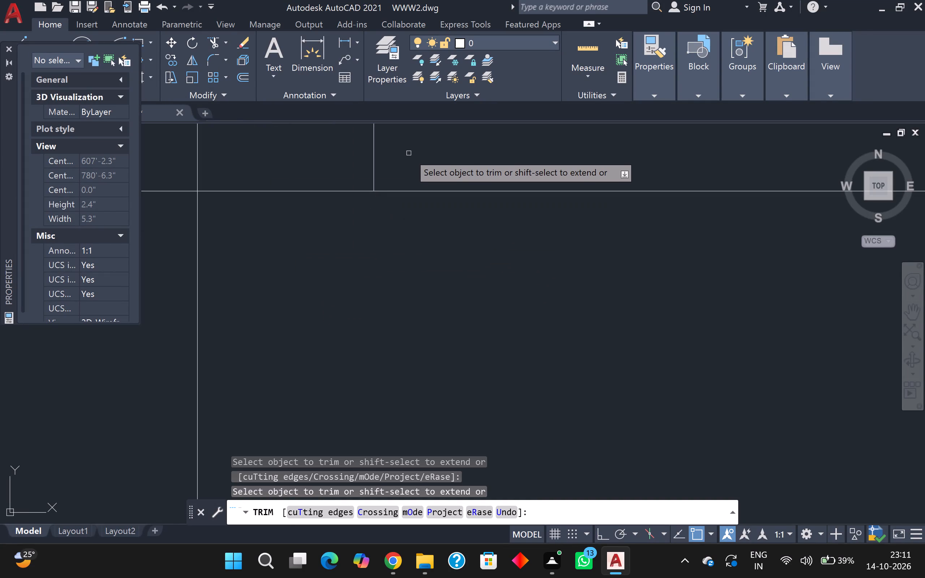
# Extend the short vertical line's top end to the horizontal partition's upper line.
pyautogui.keyDown('shift'); pyautogui.scroll(-3, 373, 154); pyautogui.keyUp('shift')
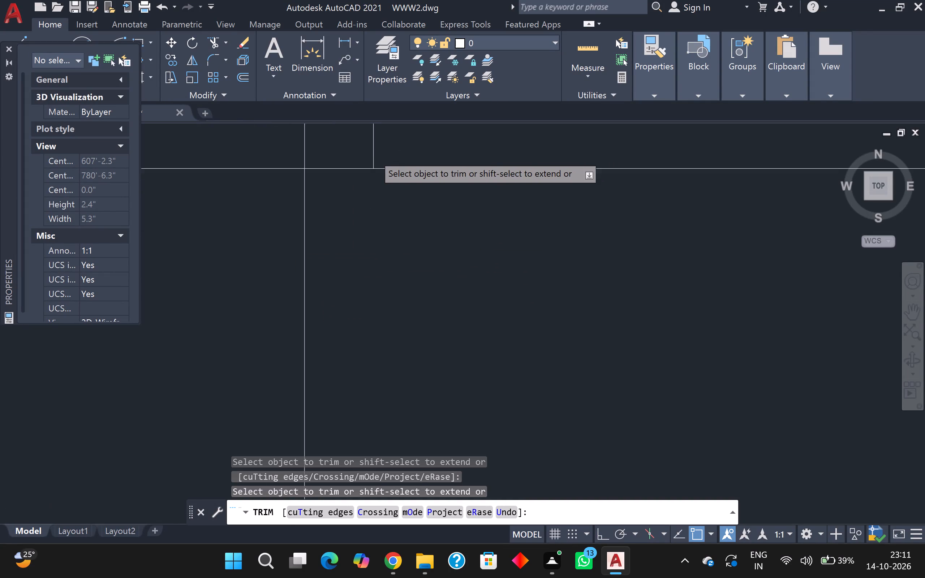
pyautogui.keyDown('shift'); pyautogui.moveTo(381, 150); pyautogui.dragTo(386, 175, button='middle'); pyautogui.keyUp('shift')
pyautogui.scroll(1, 303, 150)
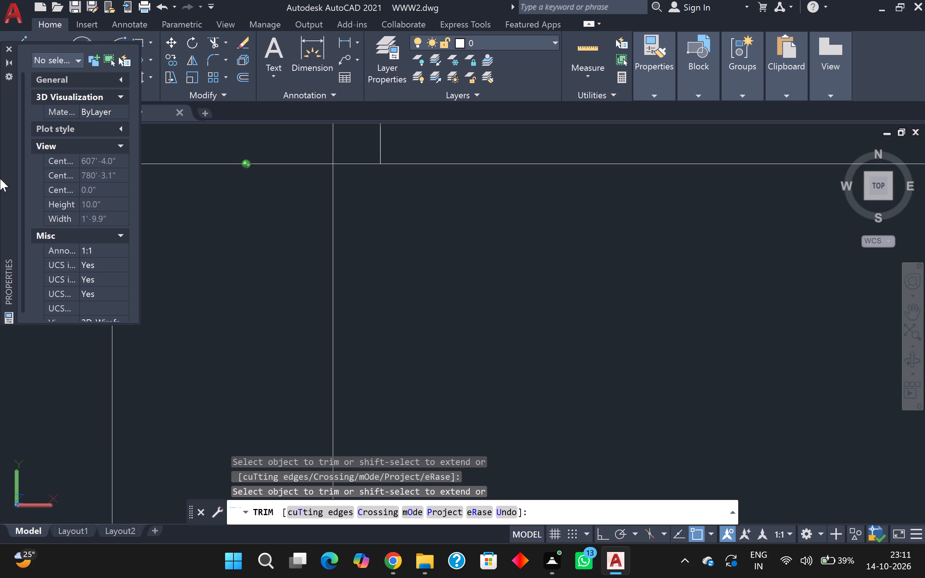
pyautogui.scroll(-4, 387, 207)
pyautogui.moveTo(413, 182); pyautogui.dragTo(417, 284, button='middle')
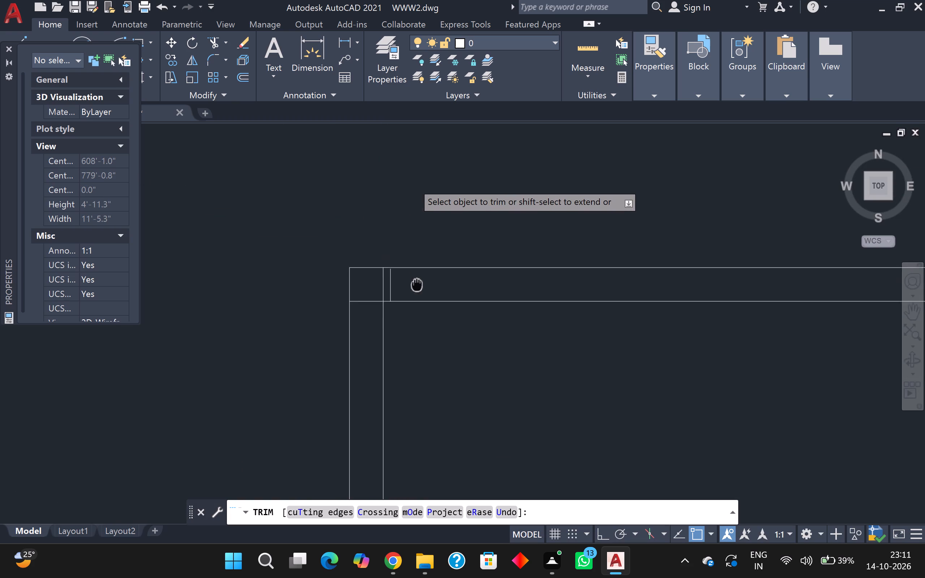
pyautogui.moveTo(417, 284); pyautogui.dragTo(415, 284, button='middle')
pyautogui.scroll(3, 416, 284)
pyautogui.scroll(2, 310, 282)
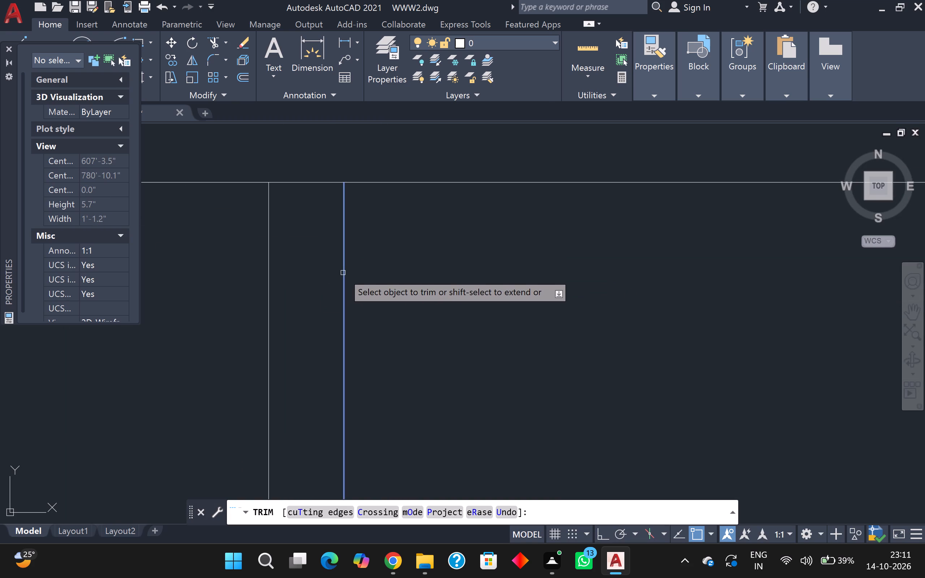
pyautogui.keyDown('shift'); pyautogui.click(343, 273); pyautogui.keyUp('shift')
# Trim both lines of the upper horizontal partition between the rightmost vertical partition and the right outer wall.
pyautogui.scroll(-3, 516, 297)
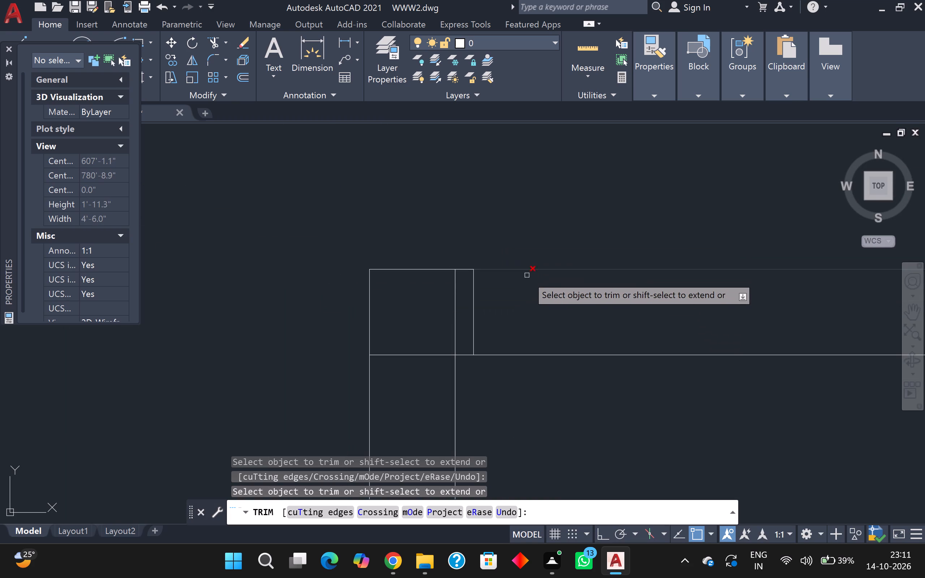
pyautogui.scroll(-5, 526, 276)
pyautogui.moveTo(565, 325); pyautogui.dragTo(450, 341, button='middle')
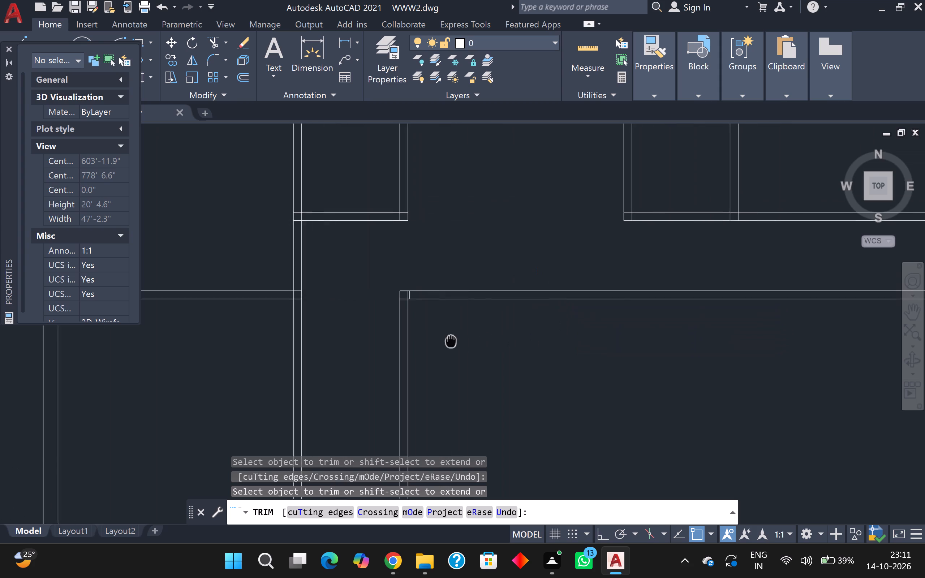
pyautogui.moveTo(450, 341); pyautogui.dragTo(326, 457, button='middle')
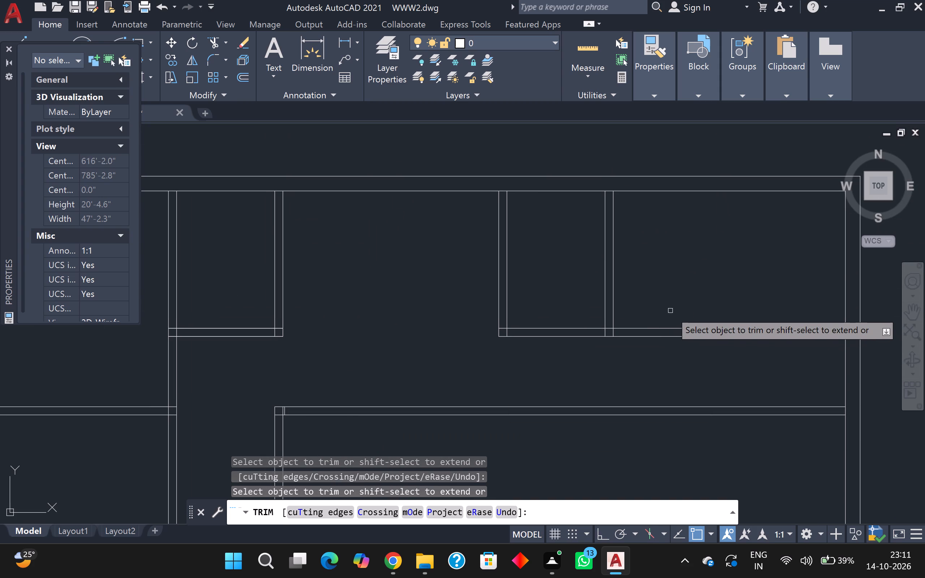
pyautogui.click(672, 311)
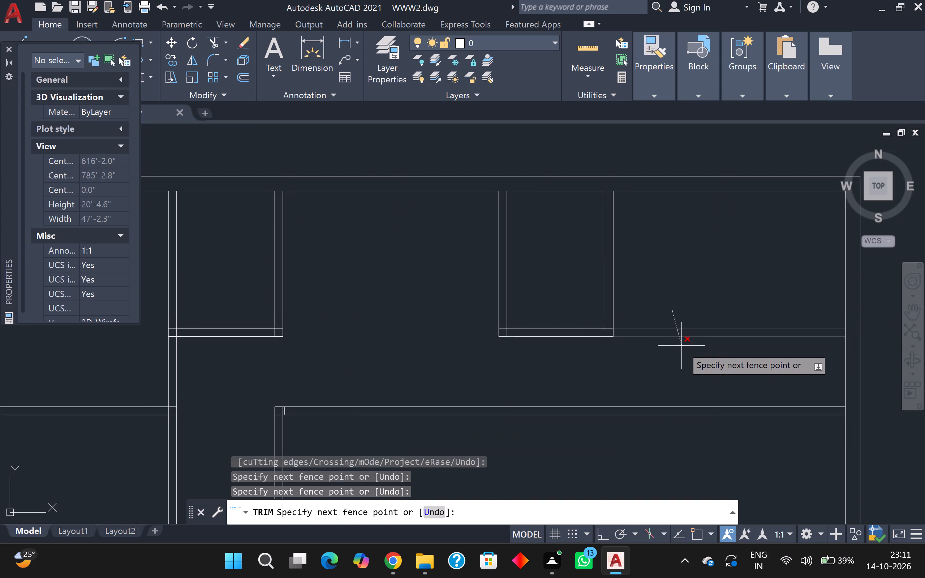
pyautogui.click(681, 346)
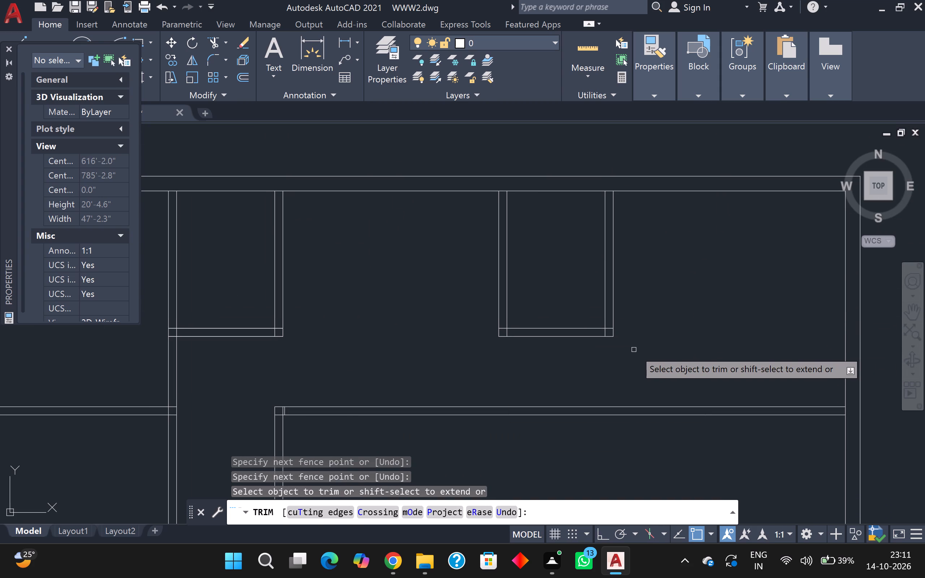
# Quick-measure the clearance between the small upper room's bottom wall and the long horizontal partition below it.
pyautogui.scroll(3, 634, 350)
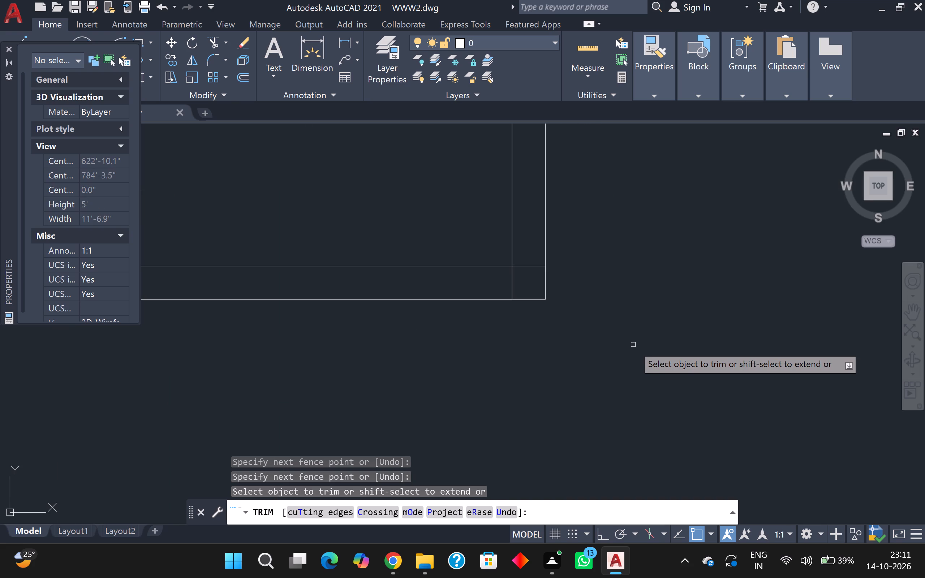
pyautogui.scroll(1, 581, 328)
pyautogui.scroll(-3, 574, 324)
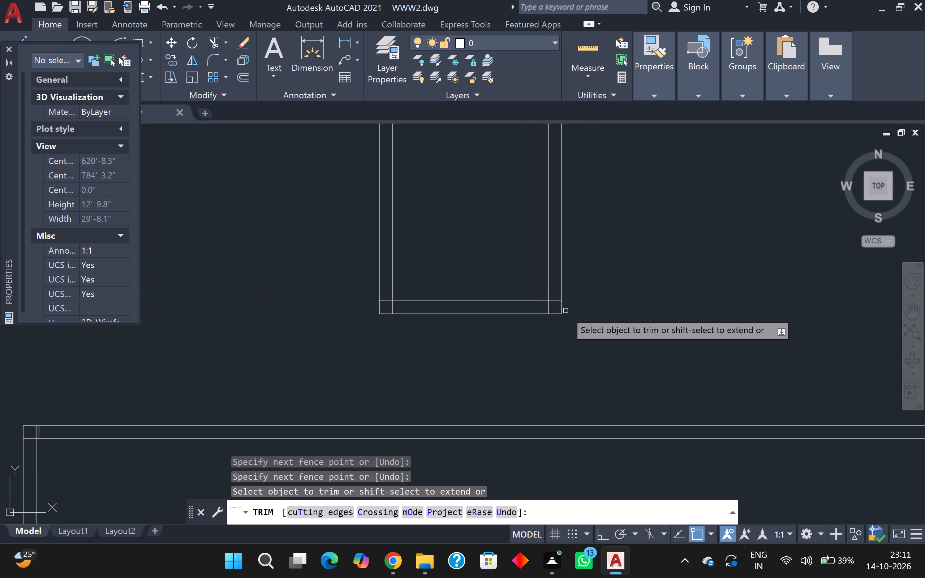
pyautogui.scroll(-2, 565, 311)
pyautogui.click(589, 47)
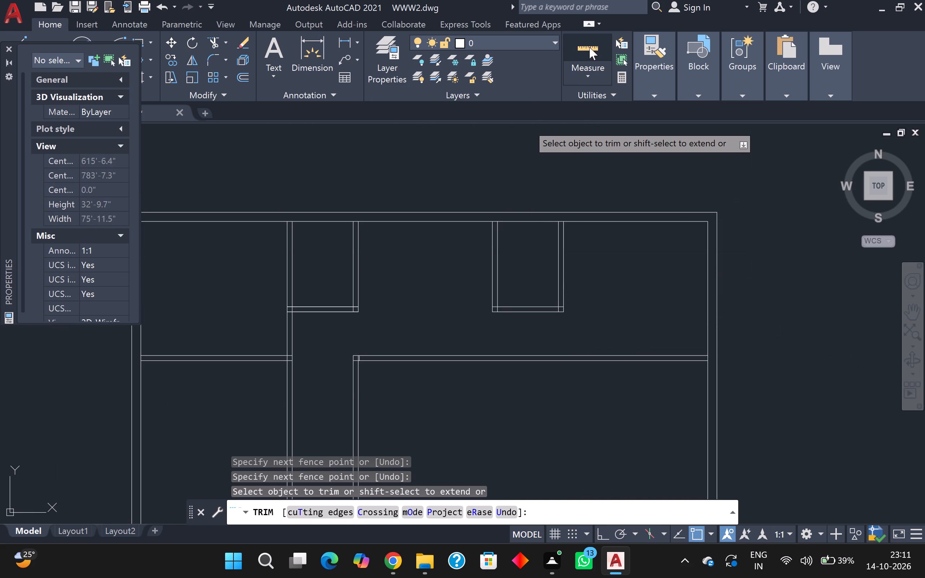
pyautogui.scroll(2, 591, 359)
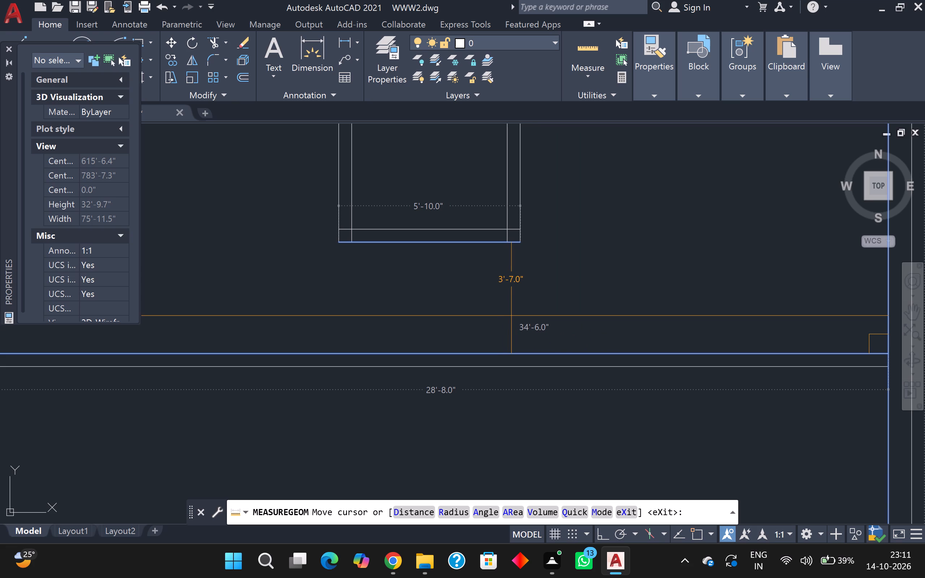
pyautogui.press('Escape')
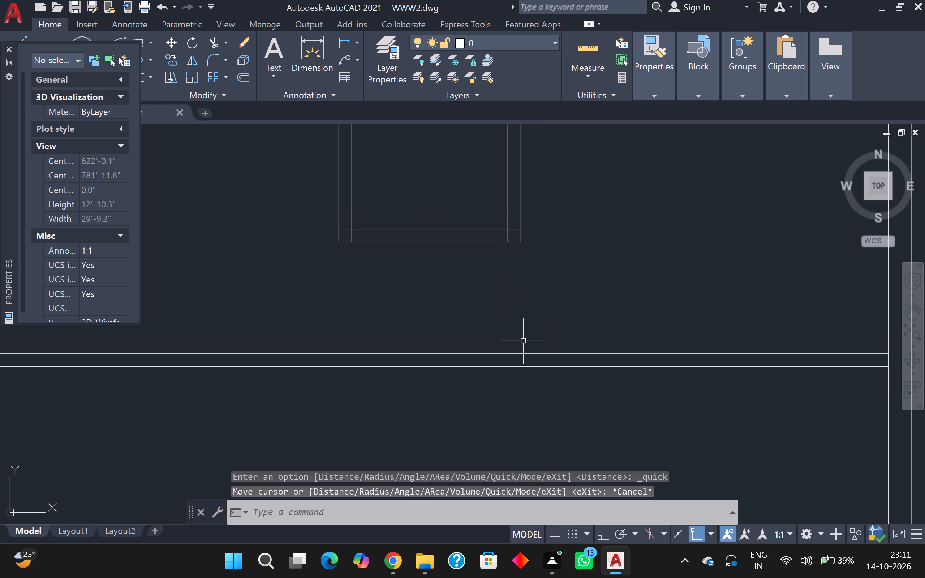
pyautogui.scroll(-1, 491, 315)
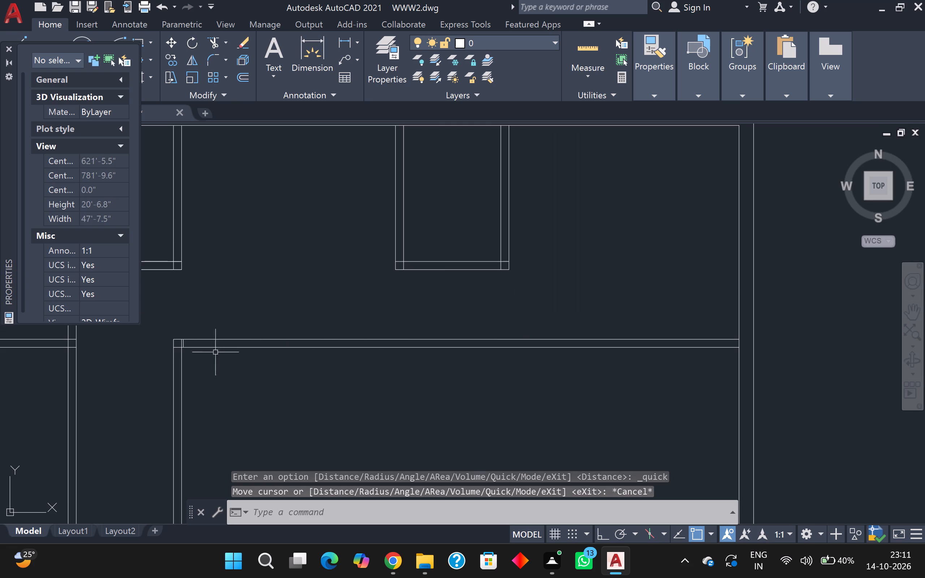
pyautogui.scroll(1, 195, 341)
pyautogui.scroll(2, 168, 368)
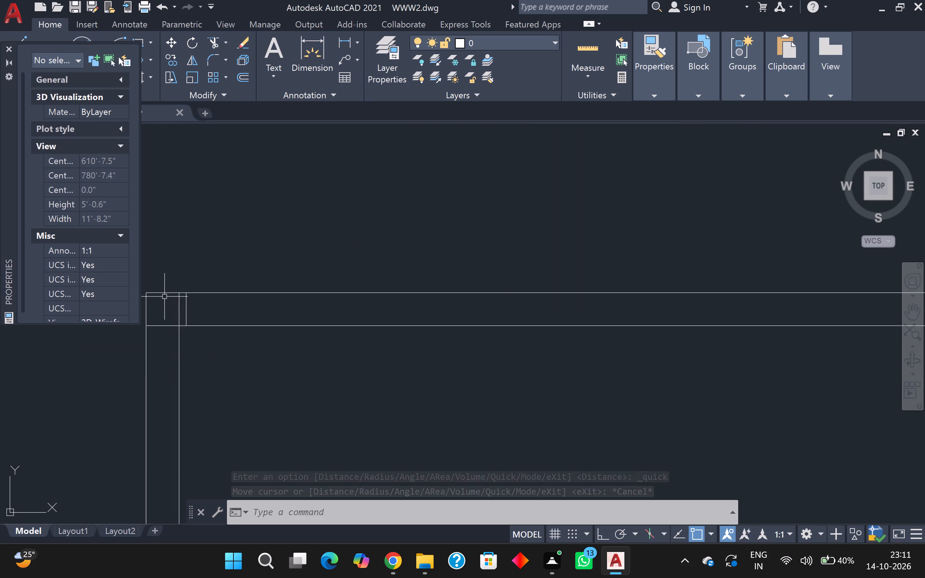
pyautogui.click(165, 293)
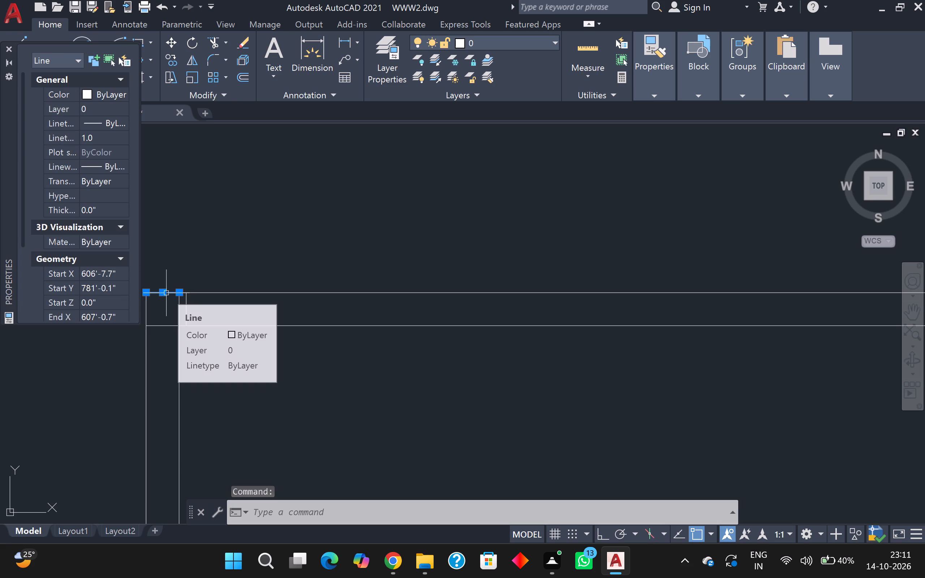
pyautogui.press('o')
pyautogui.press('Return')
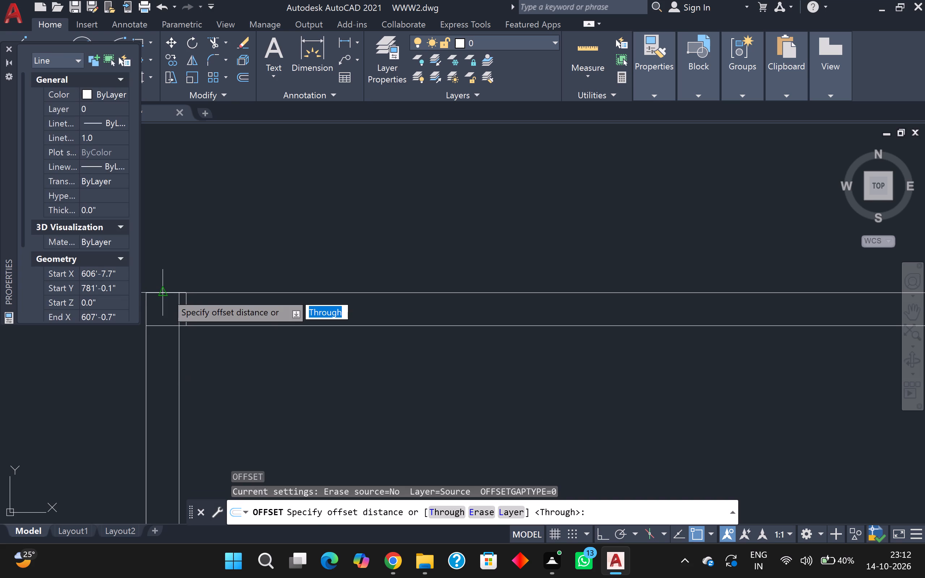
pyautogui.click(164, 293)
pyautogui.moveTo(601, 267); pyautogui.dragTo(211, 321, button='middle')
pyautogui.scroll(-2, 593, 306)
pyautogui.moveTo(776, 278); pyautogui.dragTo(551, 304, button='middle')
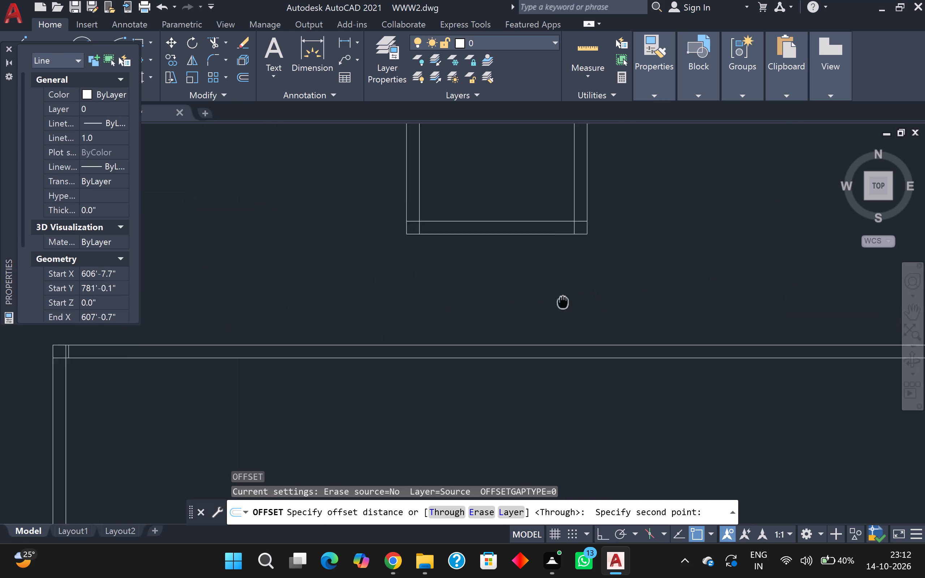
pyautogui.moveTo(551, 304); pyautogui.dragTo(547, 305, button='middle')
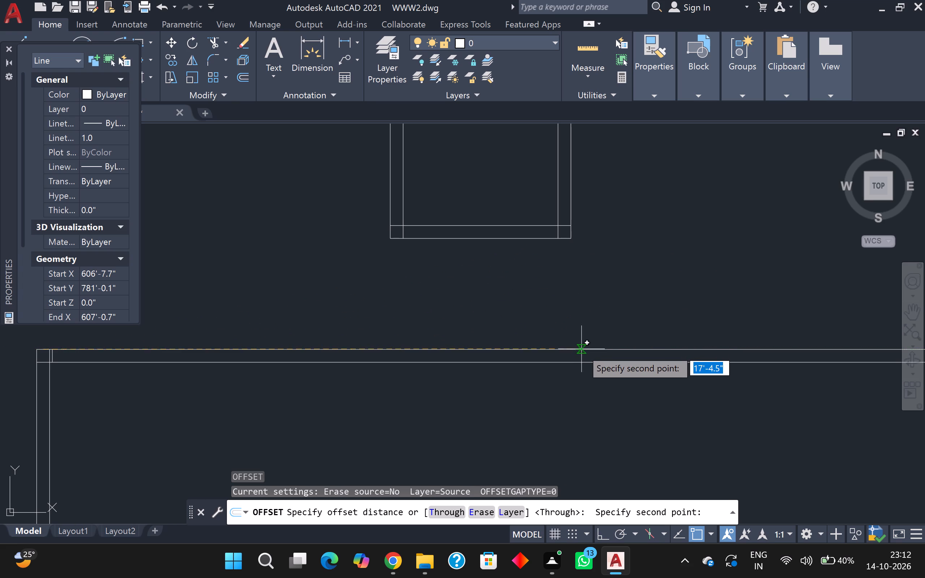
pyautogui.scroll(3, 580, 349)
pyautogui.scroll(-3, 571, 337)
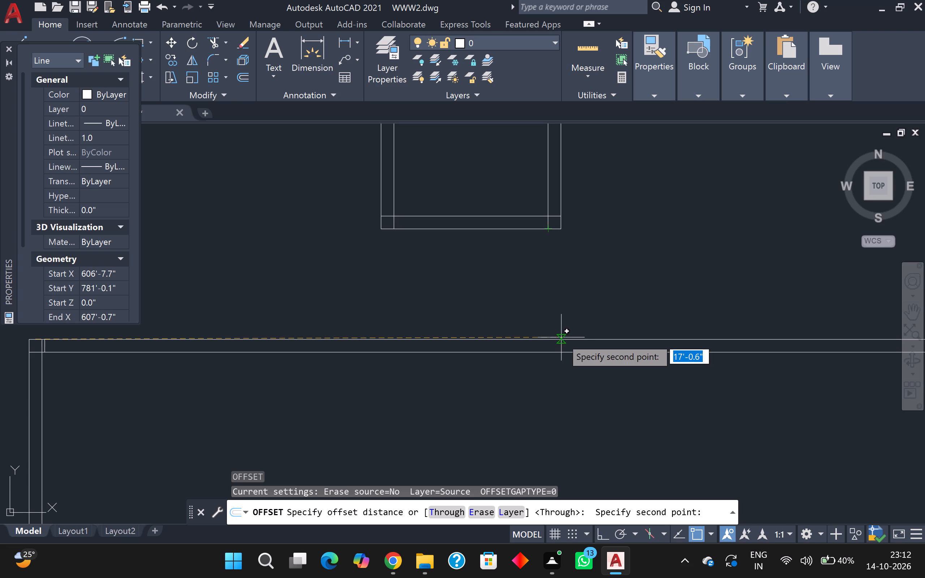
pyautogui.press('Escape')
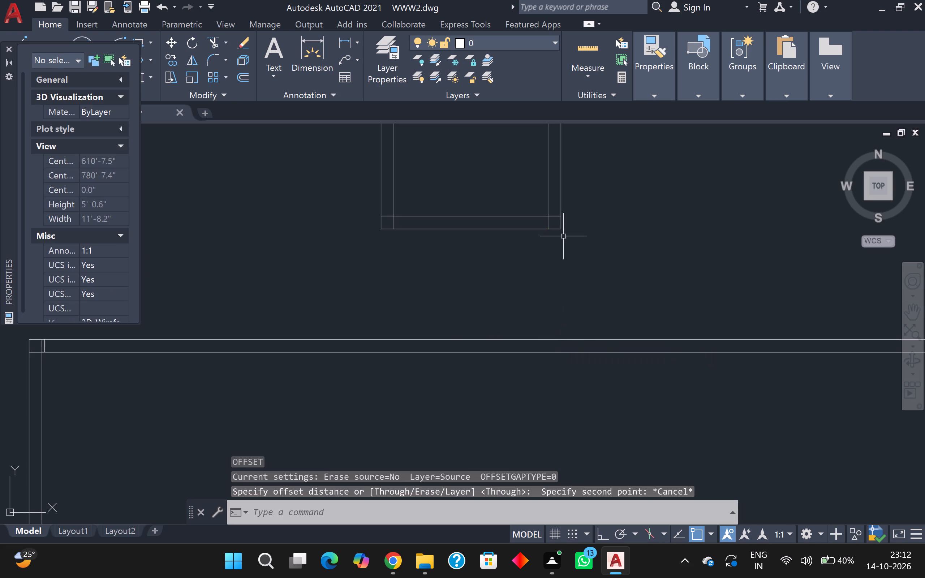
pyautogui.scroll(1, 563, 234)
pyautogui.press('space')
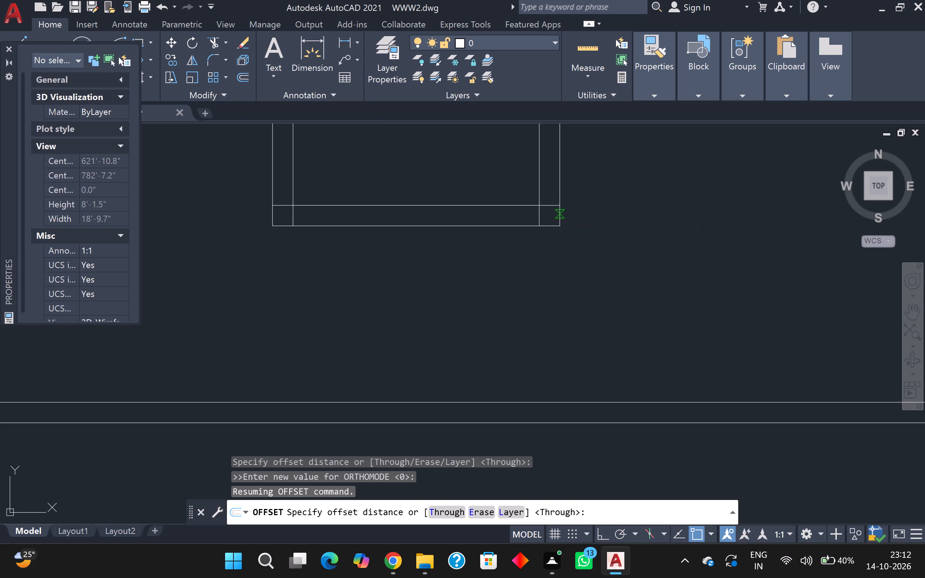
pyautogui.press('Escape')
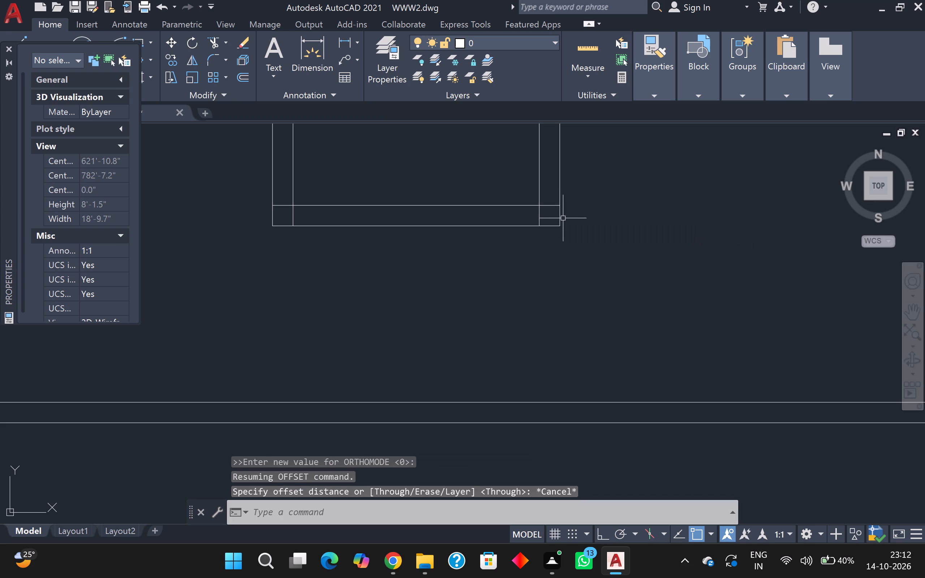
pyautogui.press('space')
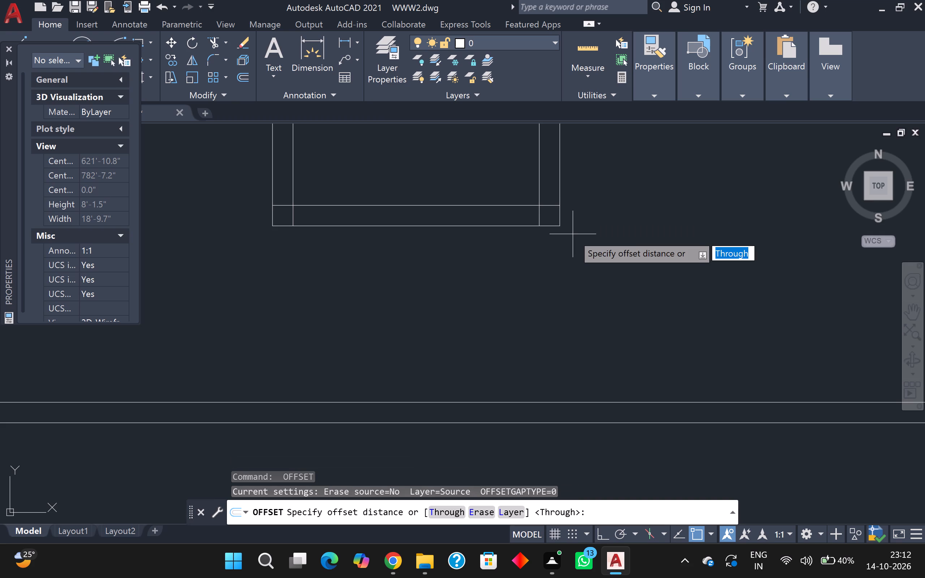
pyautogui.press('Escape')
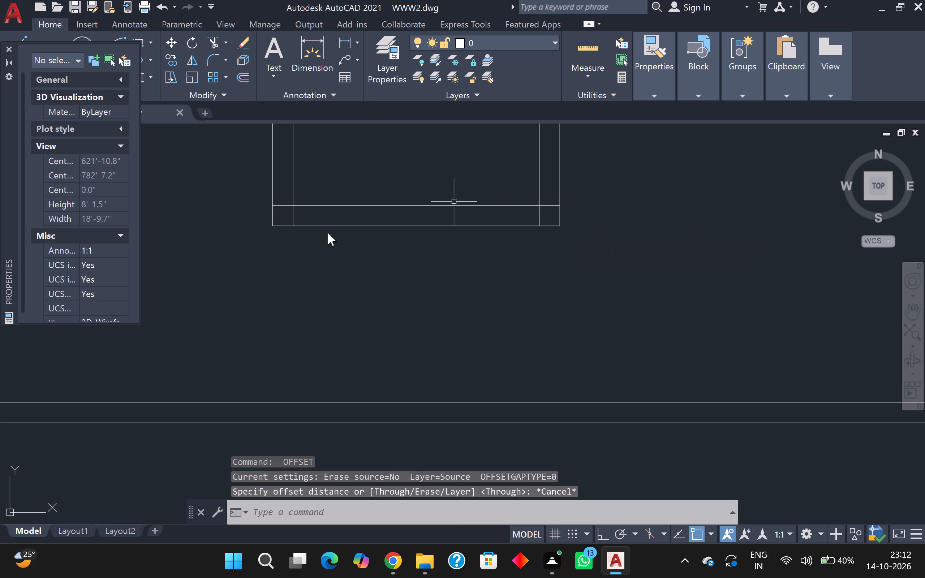
# Extend both lines of the small upper room's right wall down to the upper line of the long horizontal partition.
pyautogui.click(211, 38)
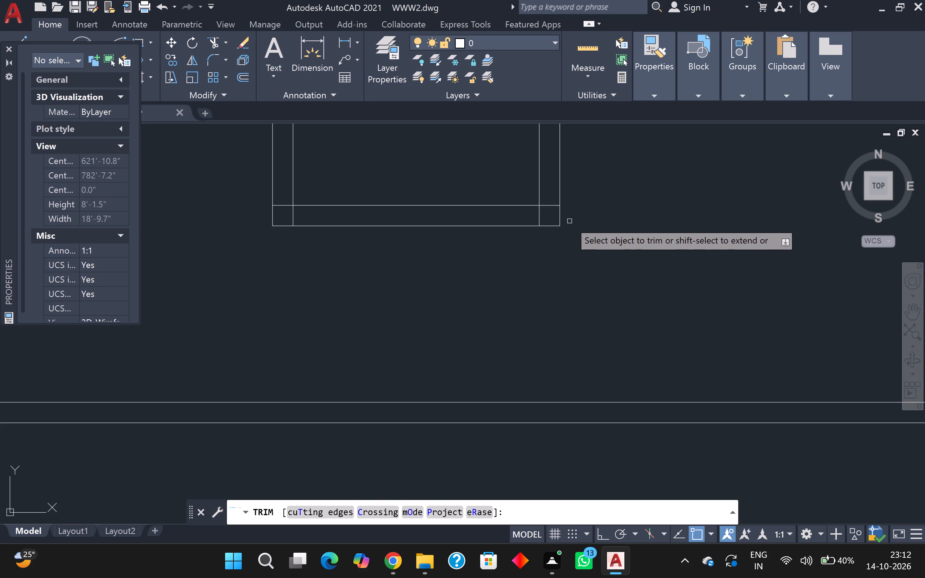
pyautogui.keyDown('shift'); pyautogui.click(559, 218); pyautogui.keyUp('shift')
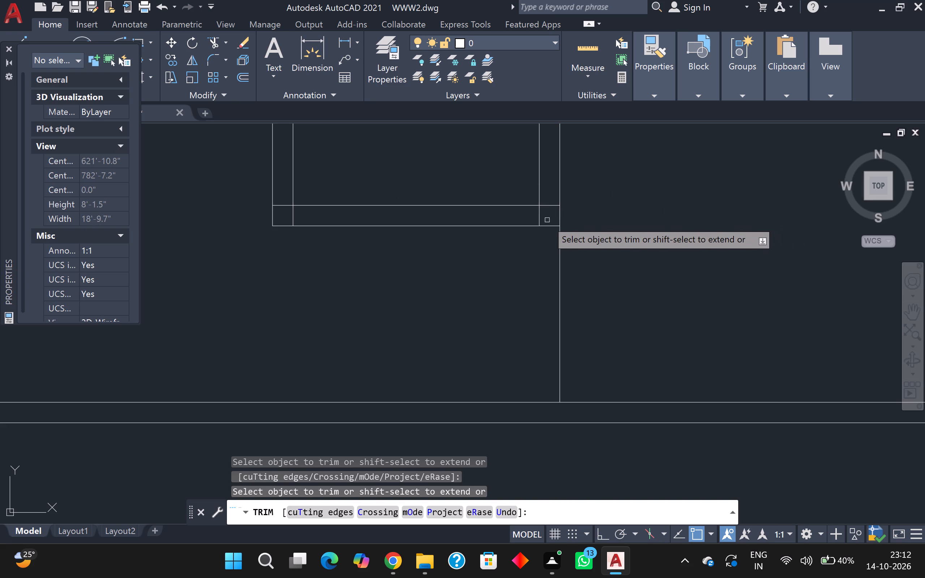
pyautogui.keyDown('shift'); pyautogui.click(541, 218); pyautogui.keyUp('shift')
pyautogui.scroll(-1, 478, 292)
pyautogui.scroll(1, 537, 344)
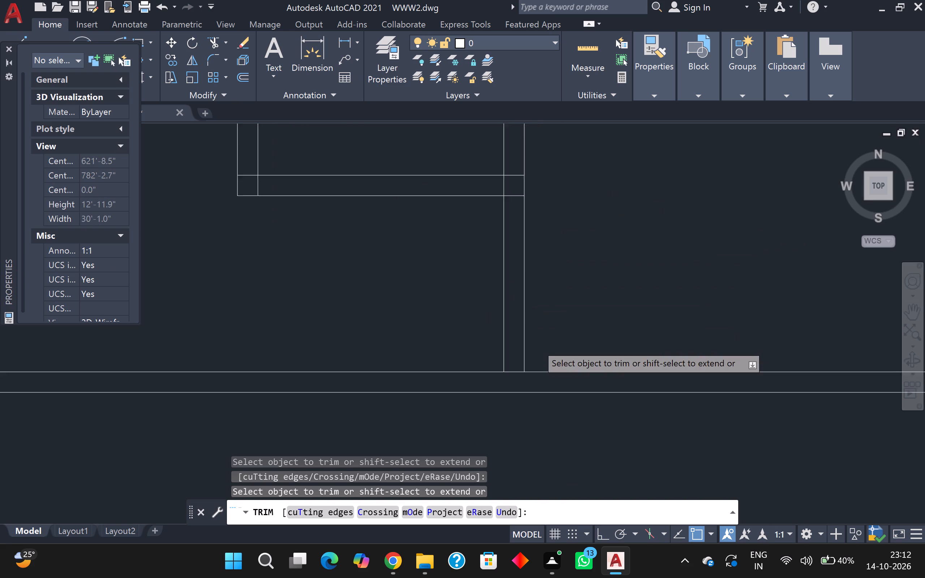
pyautogui.scroll(1, 537, 344)
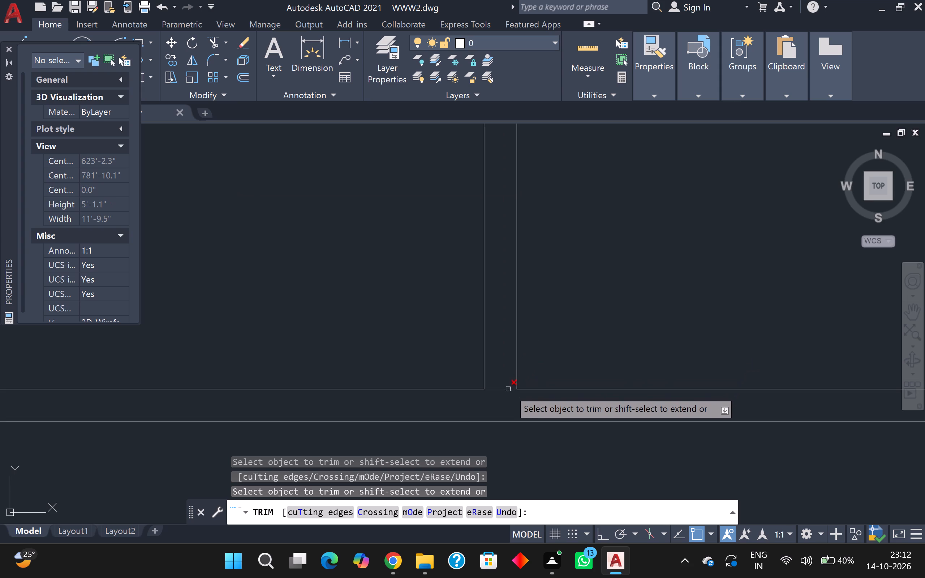
pyautogui.press('Escape')
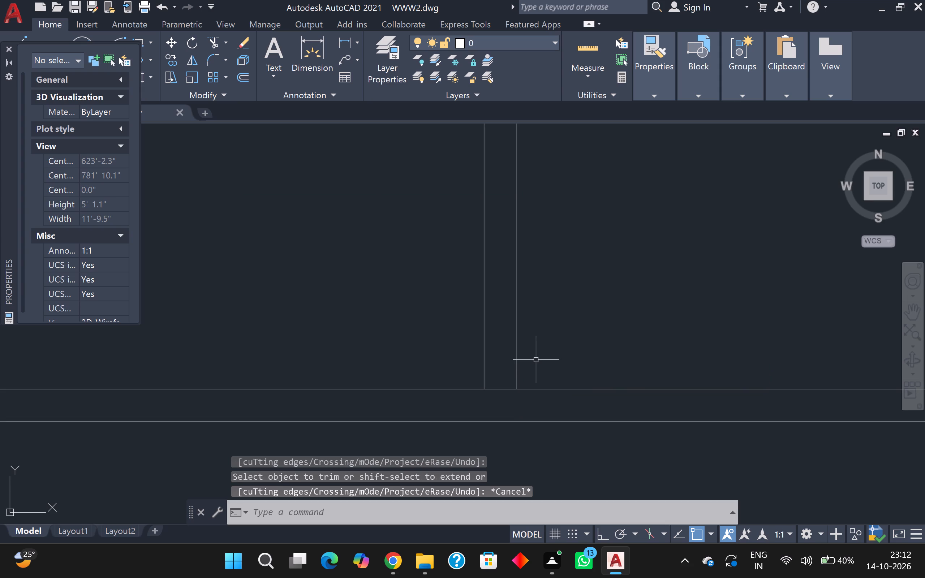
# Offset the long horizontal partition's upper line 3" upward, across the foot of the extended wall.
pyautogui.press('o')
pyautogui.press('Return')
pyautogui.press('Return')
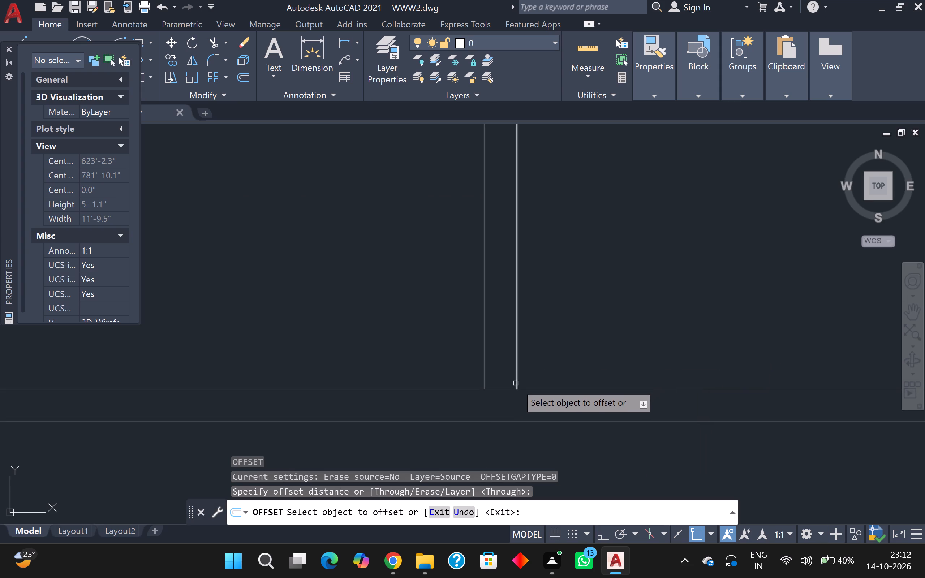
pyautogui.click(508, 389)
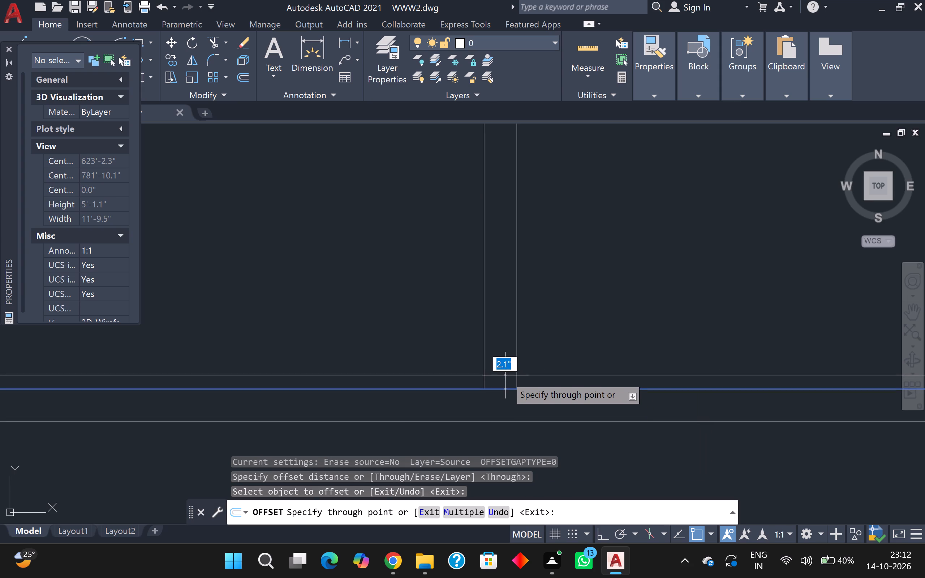
pyautogui.press('3')
pyautogui.press('Return')
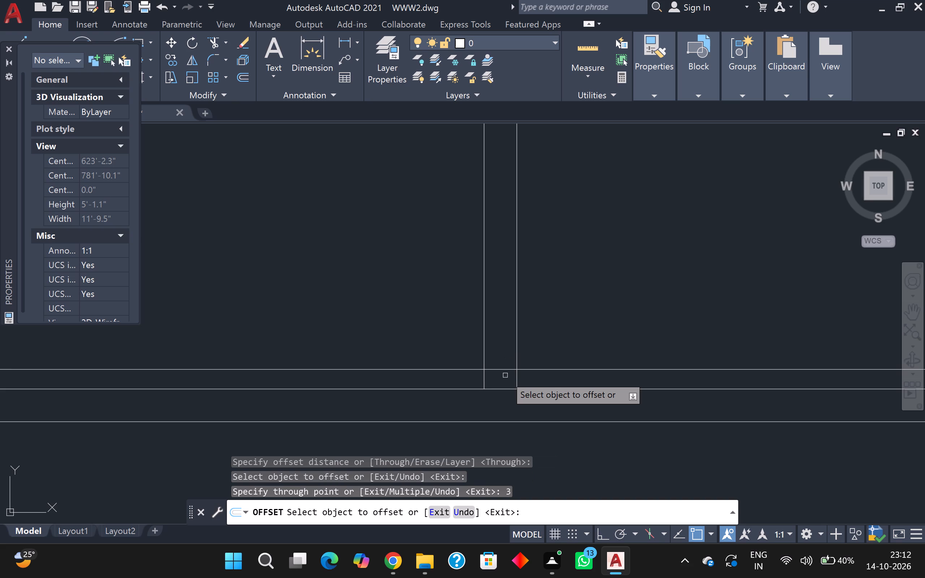
# Trim the offset line to the extended wall's width and remove the horizontal partition's upper line between the wall's two lines.
pyautogui.click(215, 40)
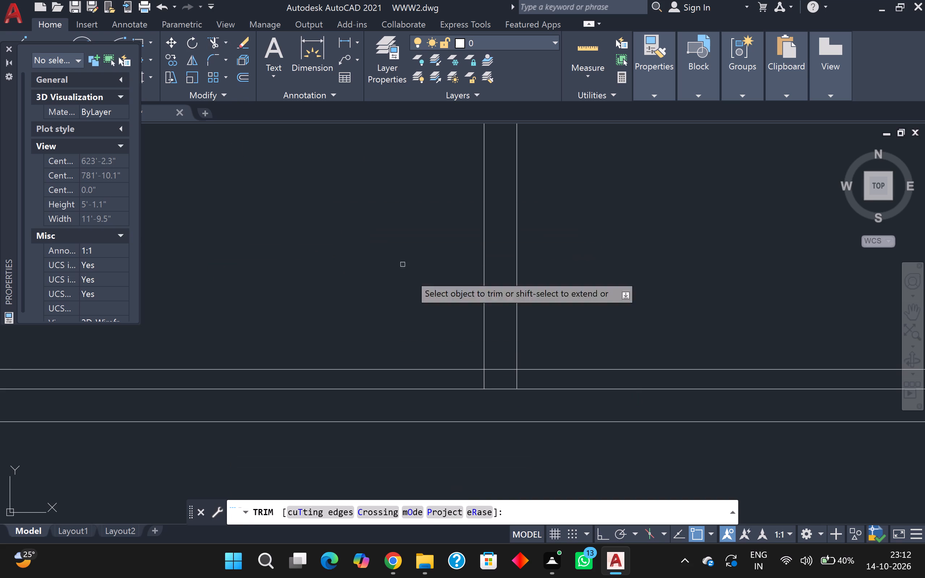
pyautogui.click(458, 370)
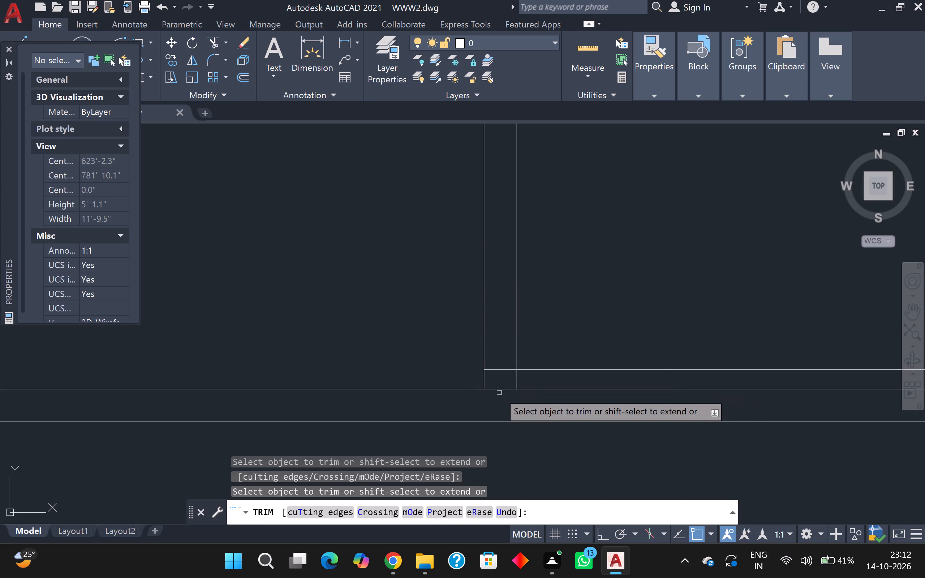
pyautogui.click(498, 391)
pyautogui.click(546, 367)
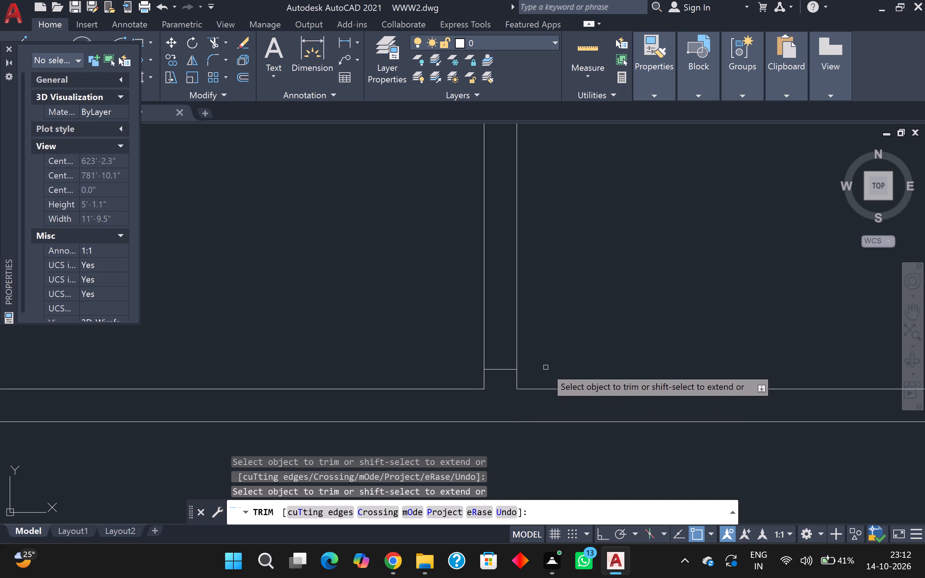
# Trim the crossing inner lines at the corner where the long horizontal partition meets the vertical partition at its left end.
pyautogui.scroll(-3, 567, 323)
pyautogui.moveTo(436, 291); pyautogui.dragTo(474, 241, button='middle')
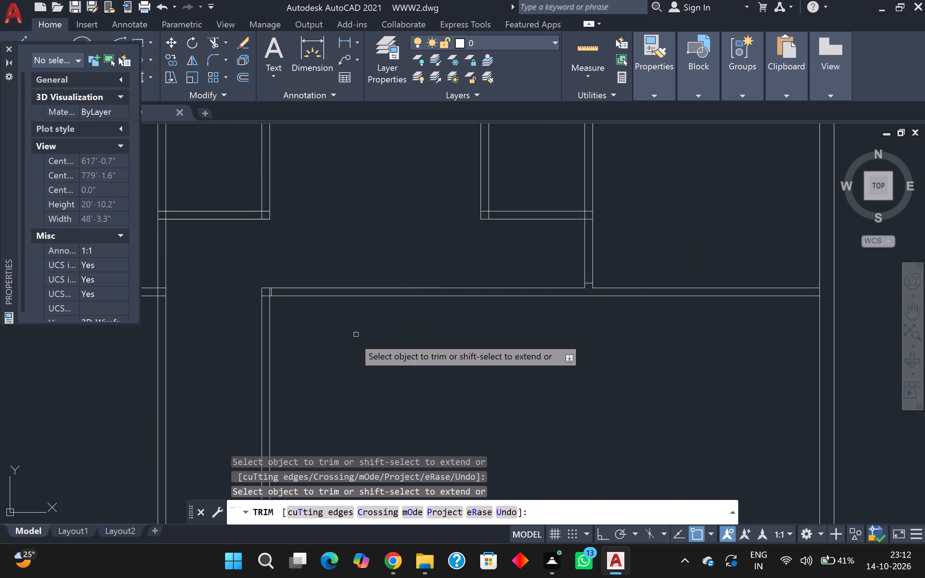
pyautogui.moveTo(338, 357); pyautogui.dragTo(409, 443, button='middle')
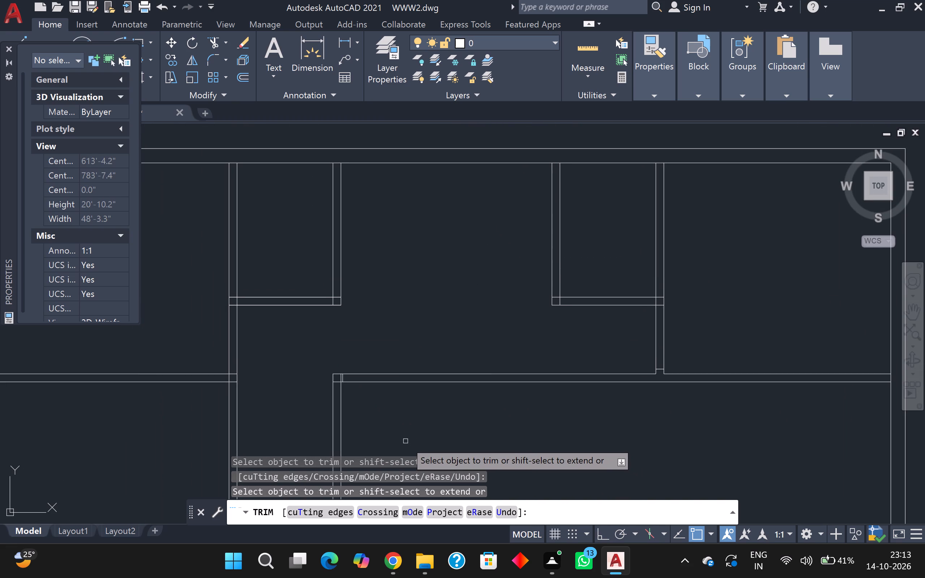
pyautogui.scroll(1, 377, 446)
pyautogui.scroll(3, 323, 350)
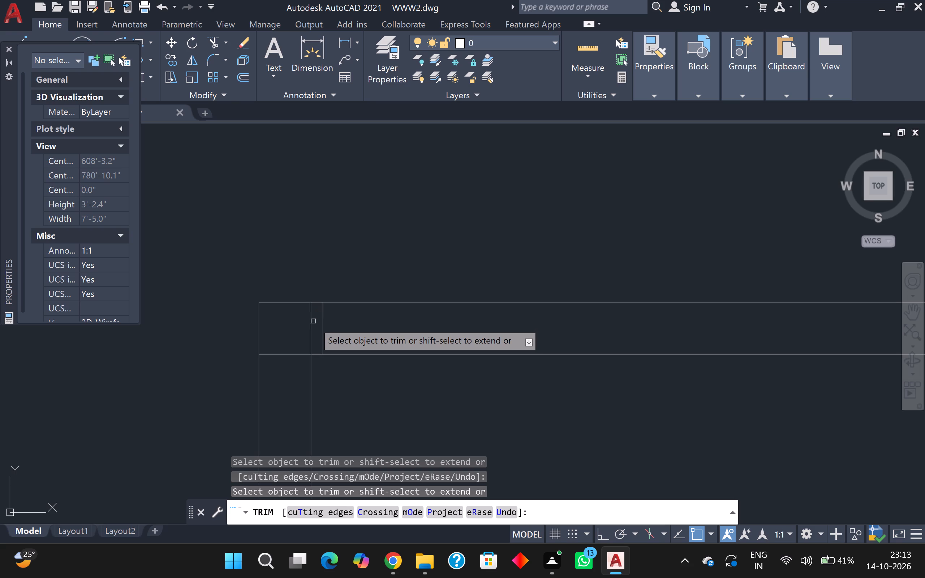
pyautogui.moveTo(312, 321); pyautogui.dragTo(309, 322)
pyautogui.click(292, 355)
pyautogui.scroll(-2, 293, 352)
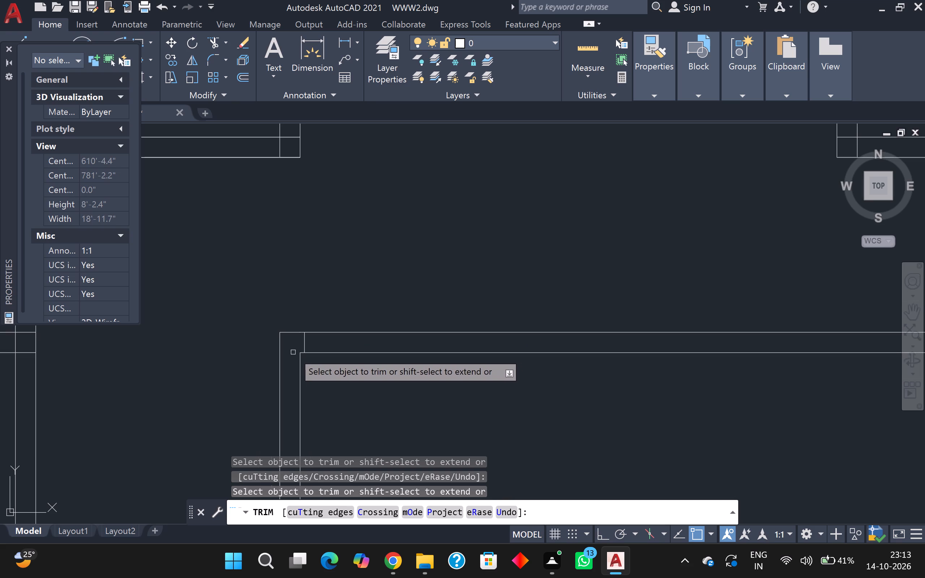
pyautogui.scroll(-2, 341, 356)
pyautogui.moveTo(354, 366); pyautogui.dragTo(336, 397, button='middle')
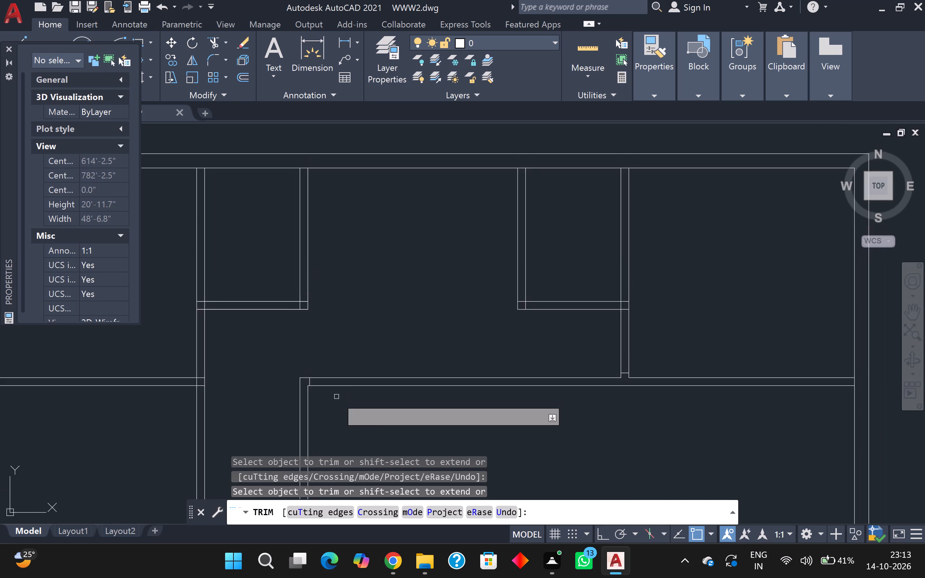
pyautogui.scroll(2, 334, 389)
pyautogui.press('Escape')
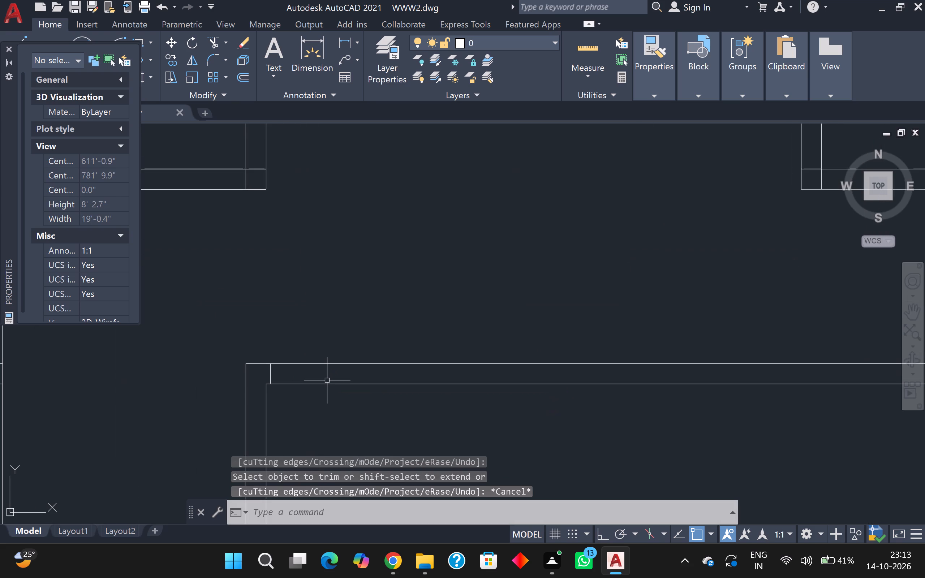
# Offset the short vertical line near the horizontal partition's left corner 3' to the right.
pyautogui.press('o')
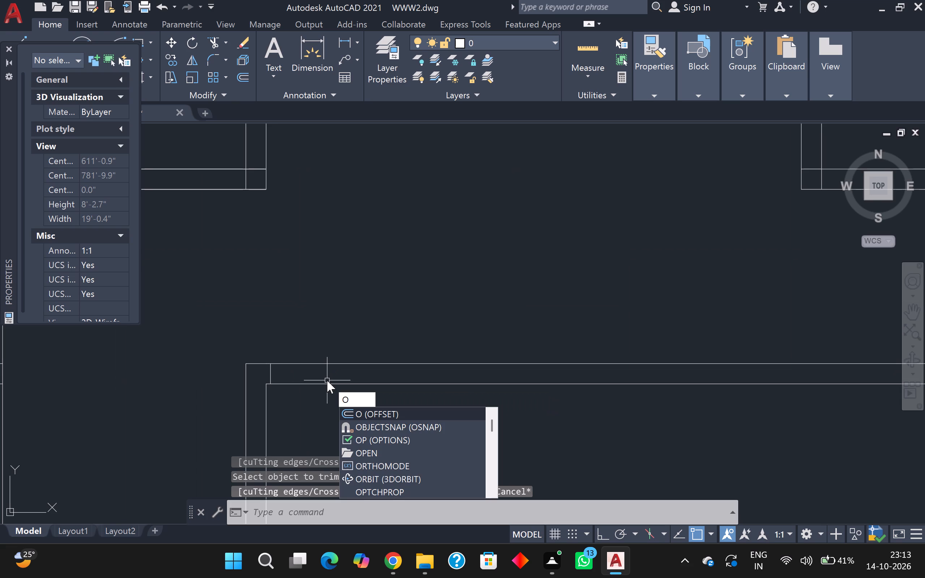
pyautogui.press('Return')
pyautogui.press('Return')
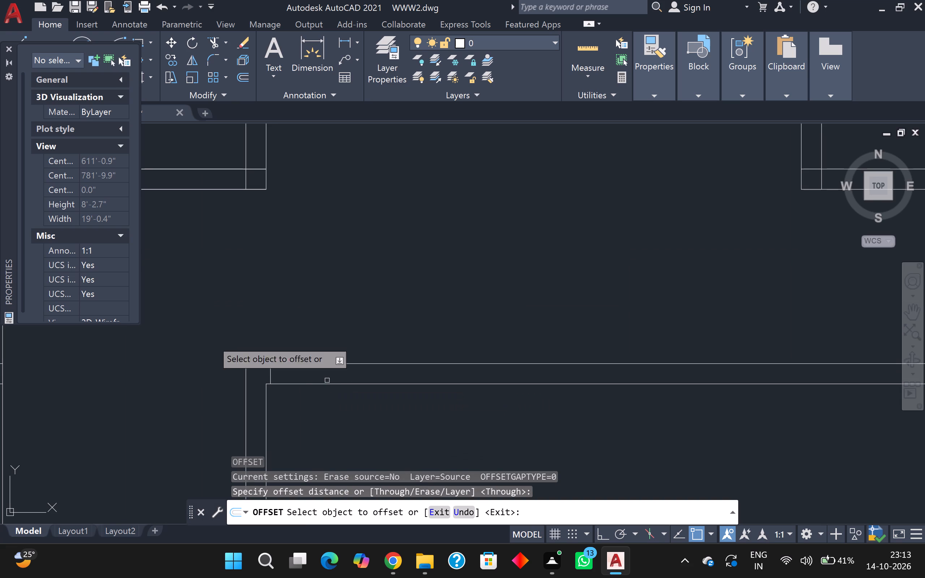
pyautogui.scroll(1, 142, 331)
pyautogui.moveTo(438, 458); pyautogui.dragTo(405, 428, button='middle')
pyautogui.scroll(1, 350, 401)
pyautogui.click(289, 355)
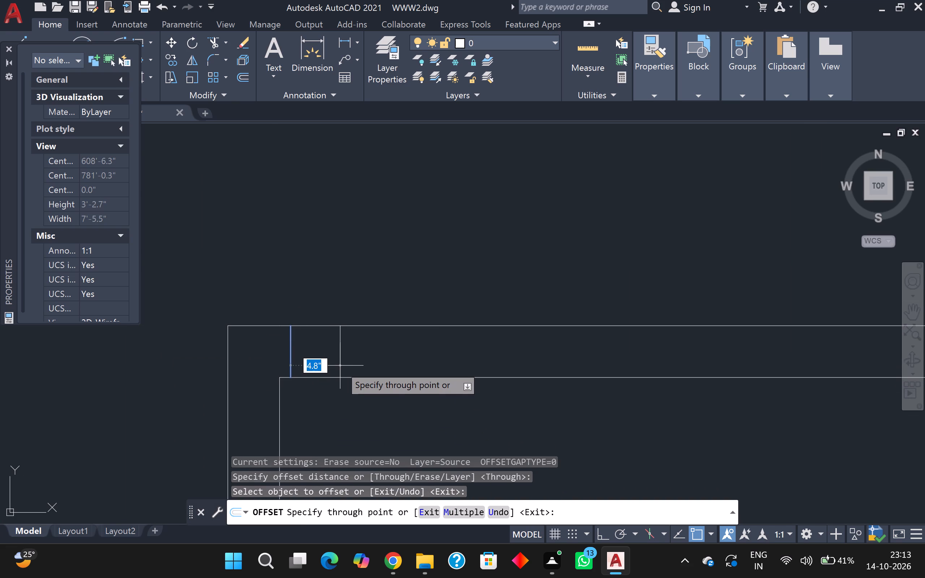
pyautogui.write("3'")
pyautogui.press('Return')
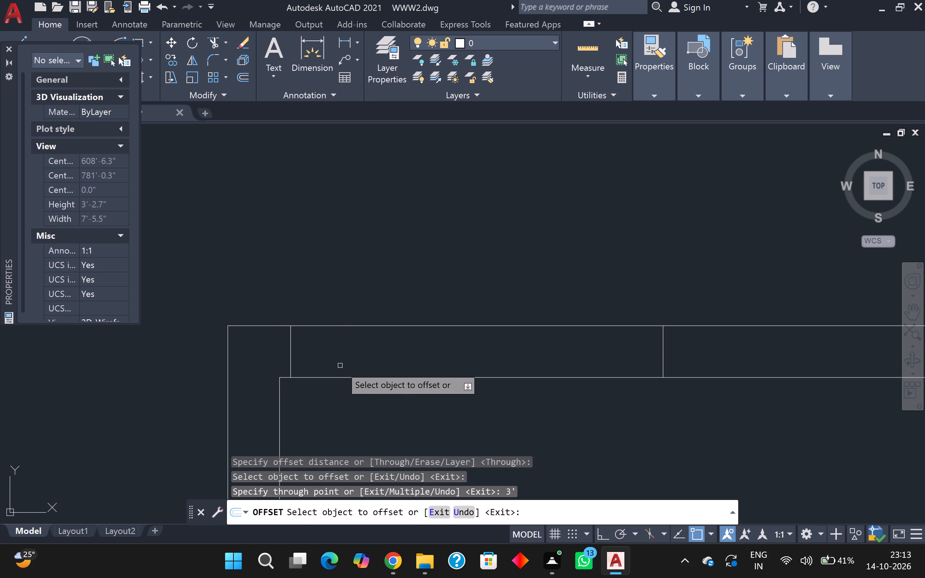
# Trim both lines of the long horizontal partition between the two short vertical lines to cut the 3' opening.
pyautogui.scroll(-3, 469, 259)
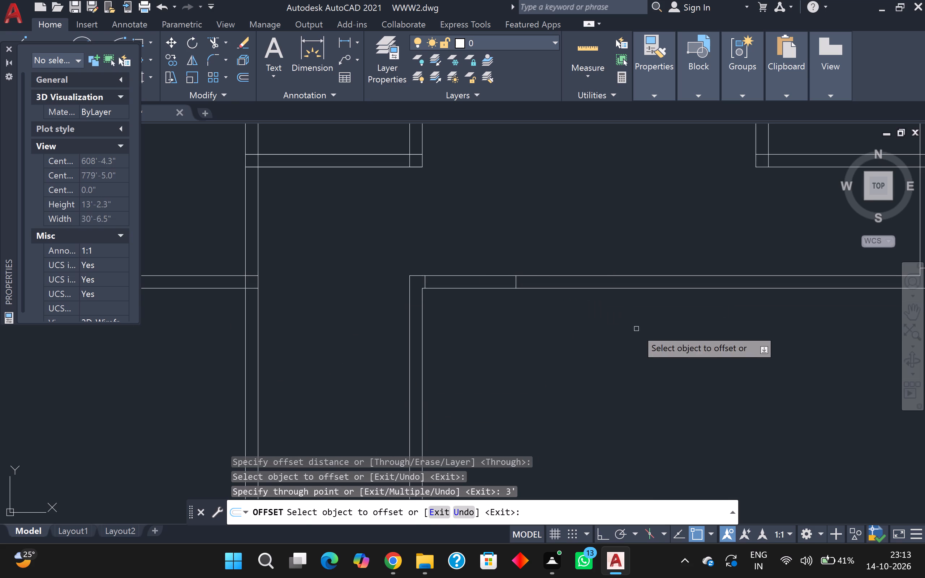
pyautogui.moveTo(635, 330); pyautogui.dragTo(589, 340, button='middle')
pyautogui.click(216, 44)
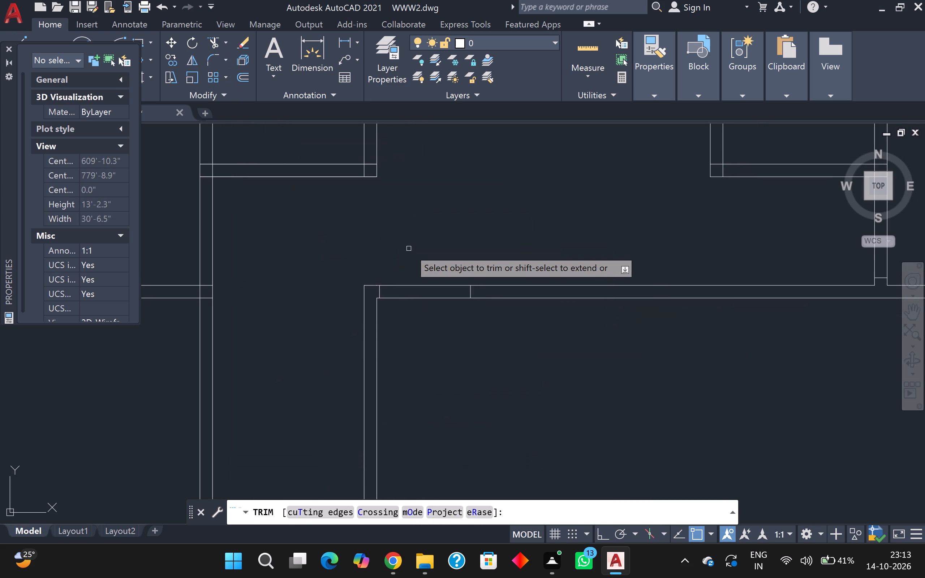
pyautogui.moveTo(409, 250); pyautogui.dragTo(413, 256)
pyautogui.click(433, 314)
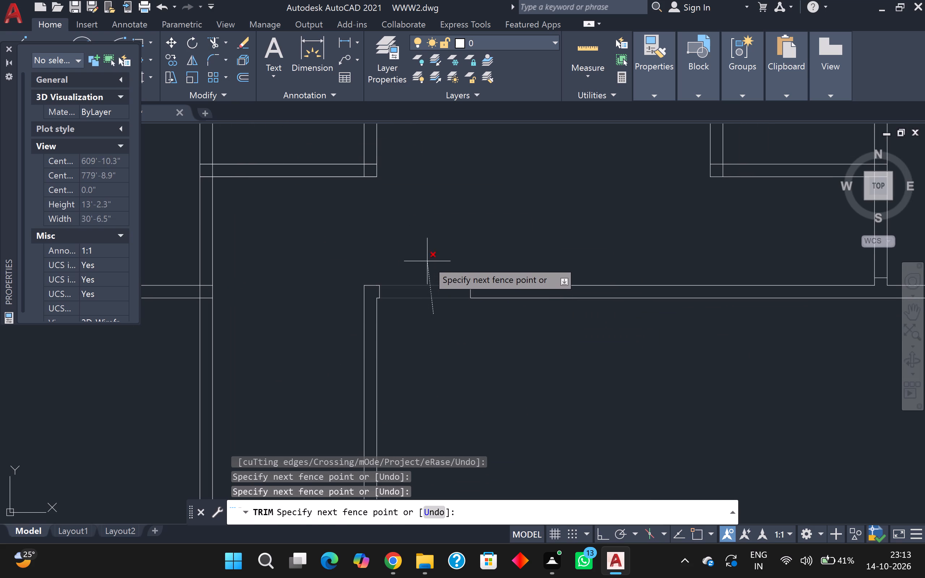
pyautogui.moveTo(429, 251); pyautogui.dragTo(419, 297, button='middle')
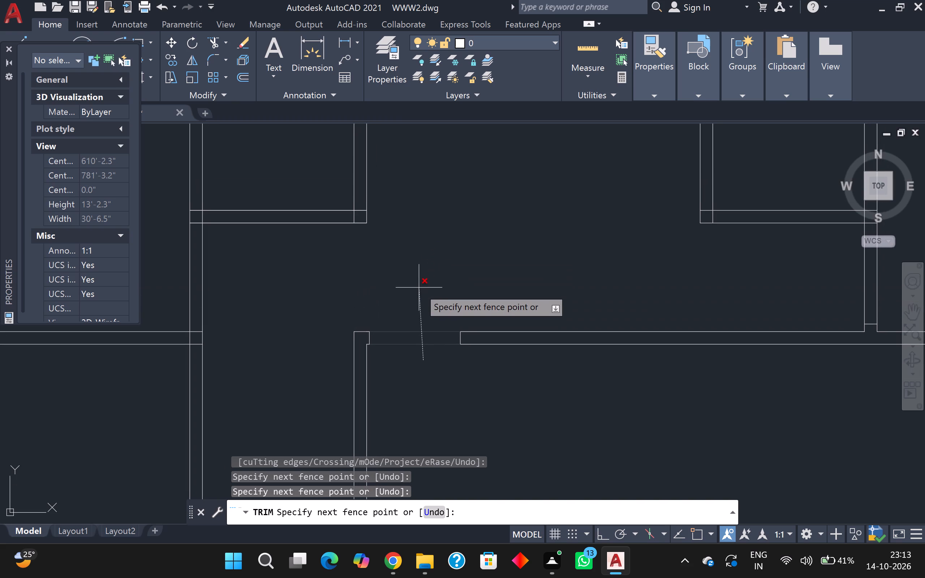
pyautogui.click(419, 288)
pyautogui.scroll(-3, 420, 284)
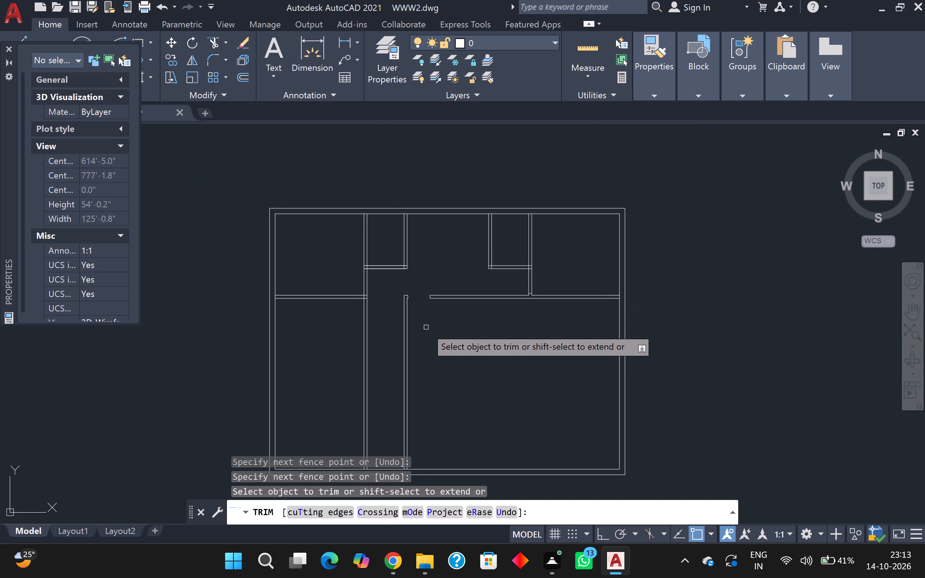
# Extend both lines of the upper-left small room's right wall down to the short partition piece beside the new opening.
pyautogui.moveTo(427, 327); pyautogui.dragTo(432, 327, button='middle')
pyautogui.scroll(4, 428, 327)
pyautogui.scroll(-2, 409, 314)
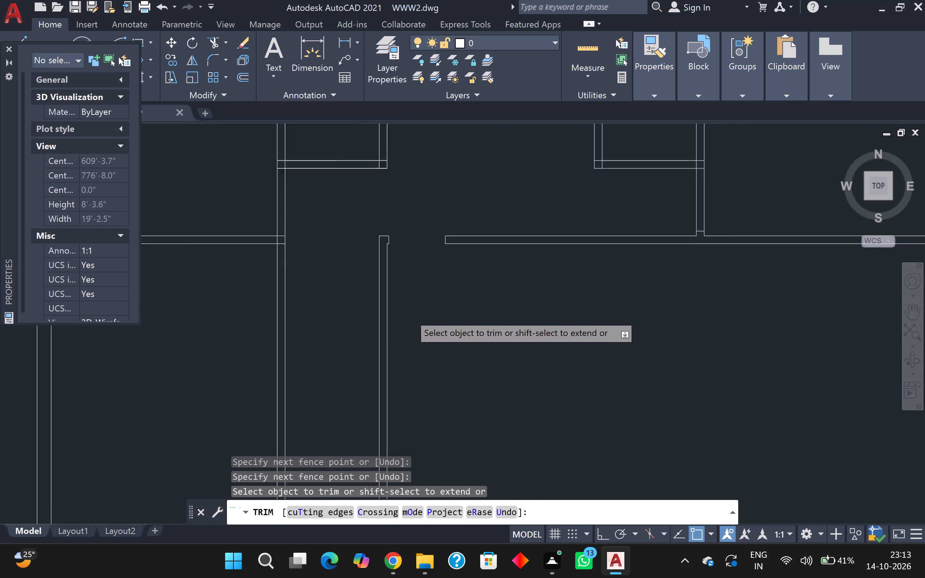
pyautogui.scroll(-1, 409, 314)
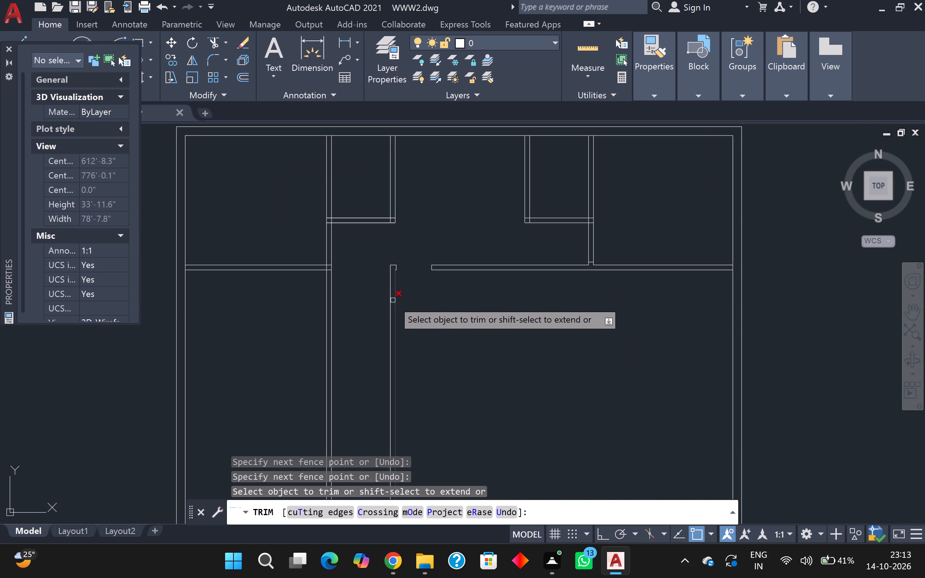
pyautogui.scroll(1, 392, 268)
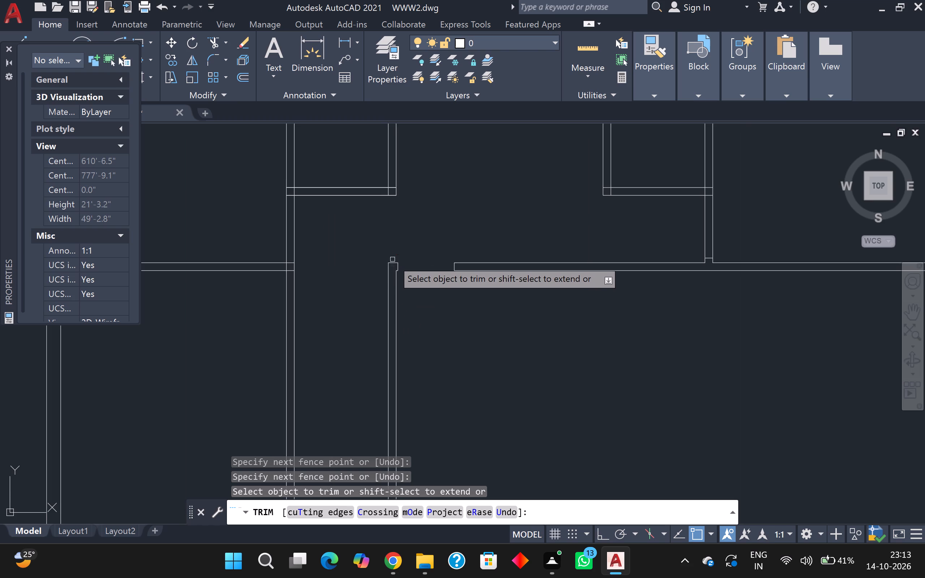
pyautogui.scroll(3, 393, 257)
pyautogui.scroll(-2, 399, 252)
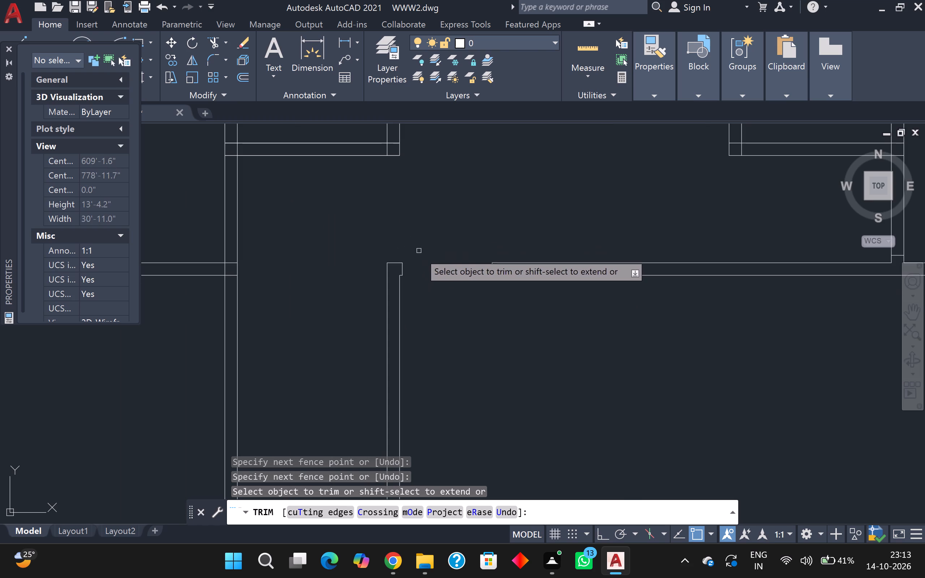
pyautogui.scroll(2, 399, 287)
pyautogui.scroll(-1, 416, 293)
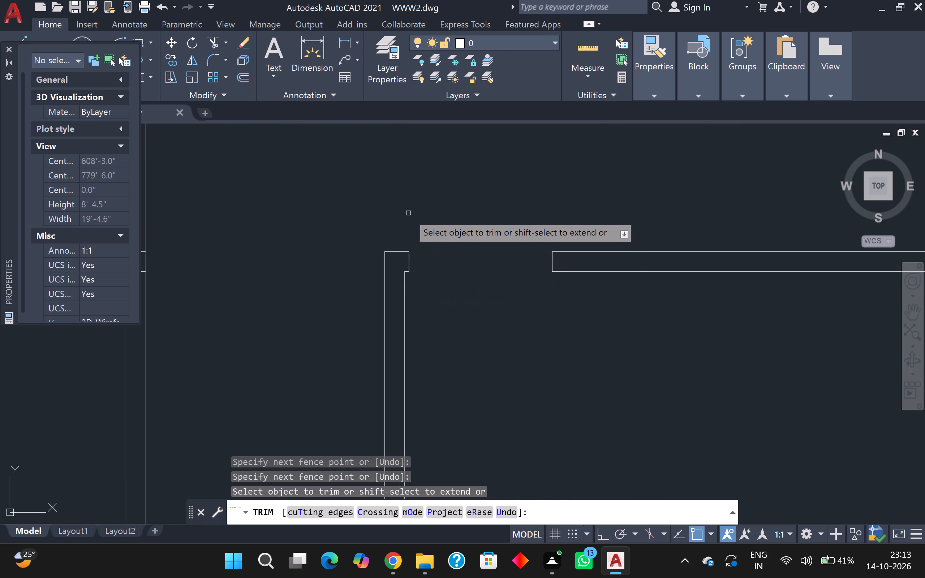
pyautogui.scroll(-2, 408, 213)
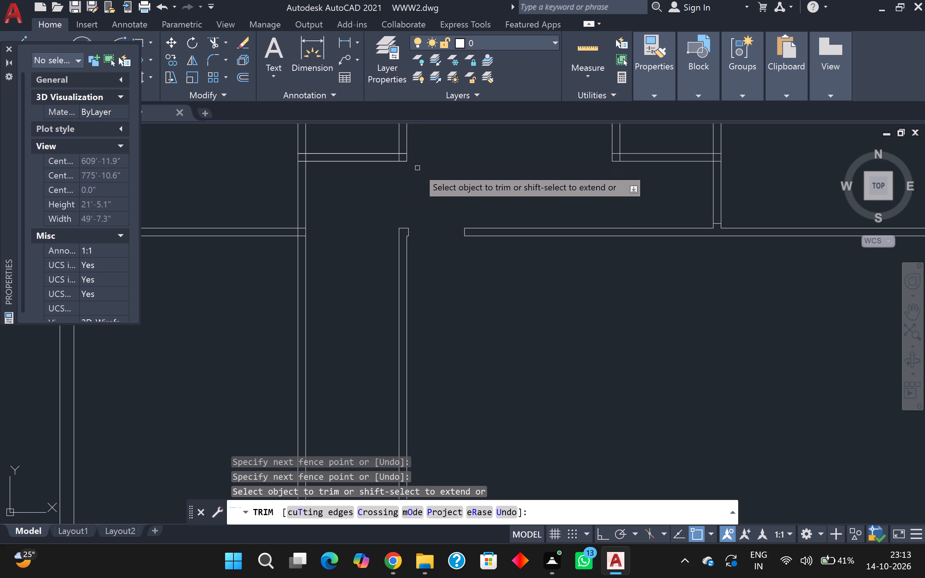
pyautogui.keyDown('shift'); pyautogui.scroll(1, 408, 162); pyautogui.keyUp('shift')
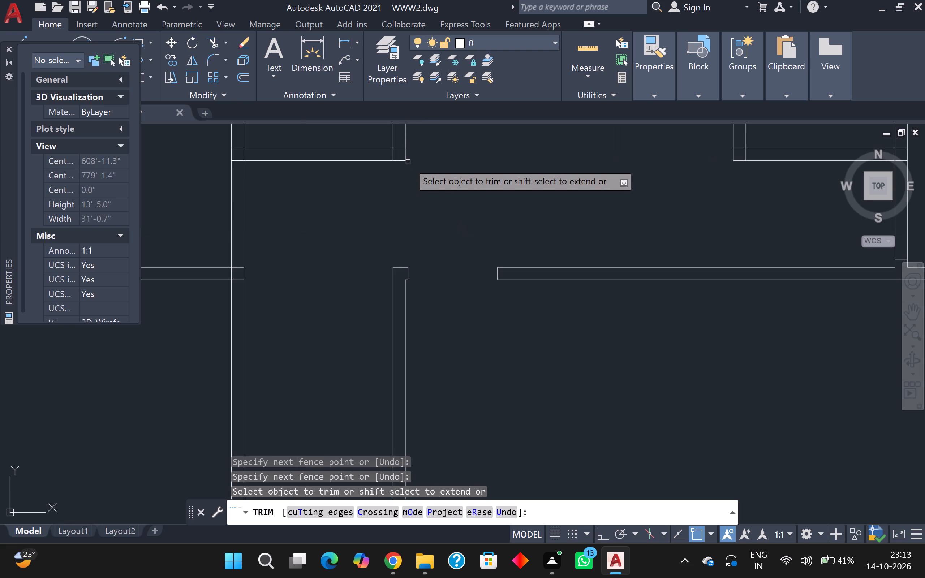
pyautogui.keyDown('shift'); pyautogui.click(404, 156); pyautogui.keyUp('shift')
pyautogui.keyDown('shift'); pyautogui.click(392, 154); pyautogui.keyUp('shift')
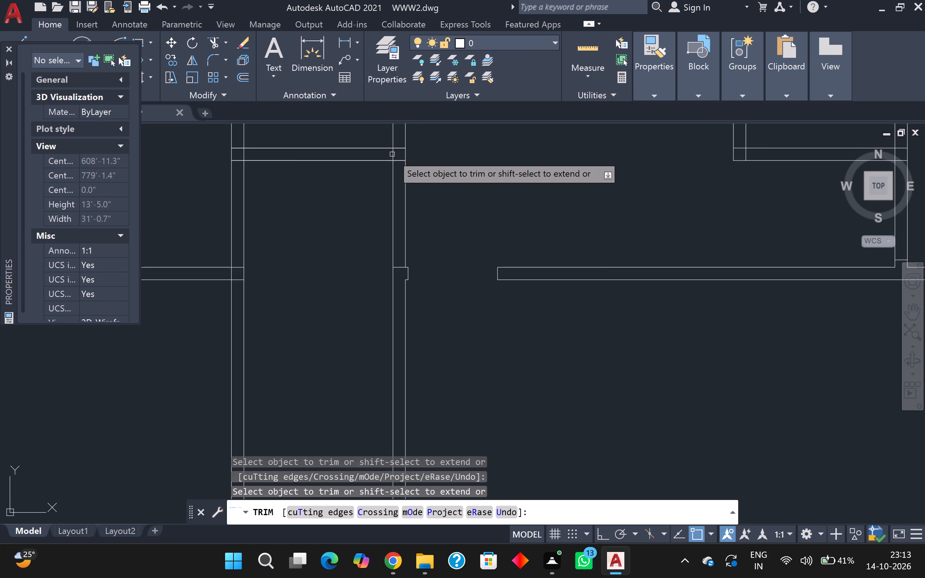
# Extend the short partition piece's bottom line to the wall's left line and remove the vertical partition lines below it.
pyautogui.scroll(-1, 431, 296)
pyautogui.scroll(3, 419, 298)
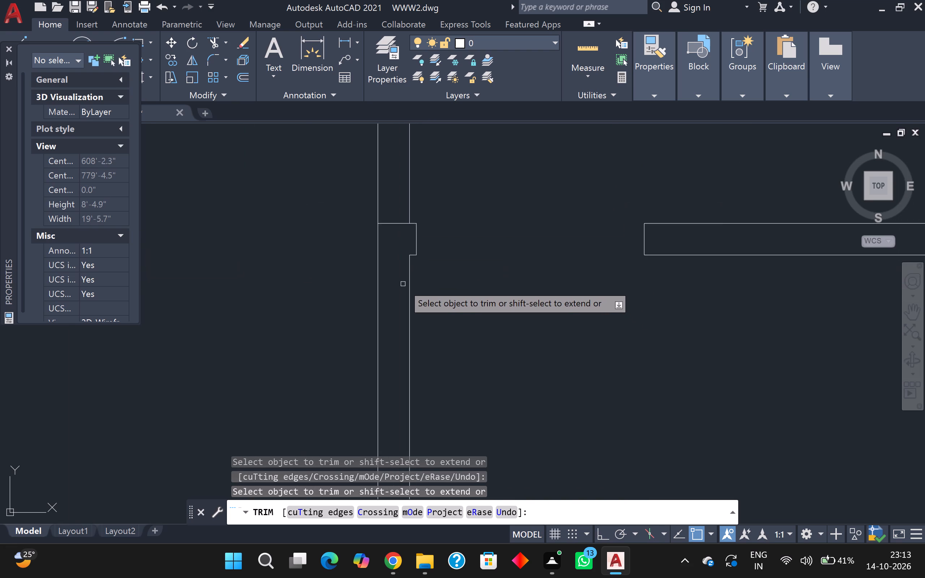
pyautogui.scroll(1, 403, 284)
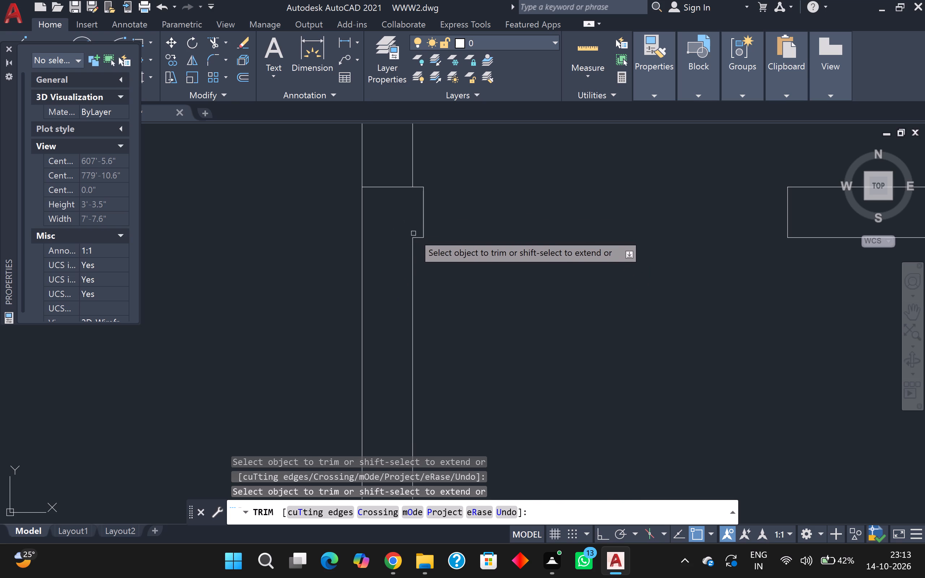
pyautogui.keyDown('shift'); pyautogui.click(416, 237); pyautogui.keyUp('shift')
pyautogui.scroll(-2, 459, 289)
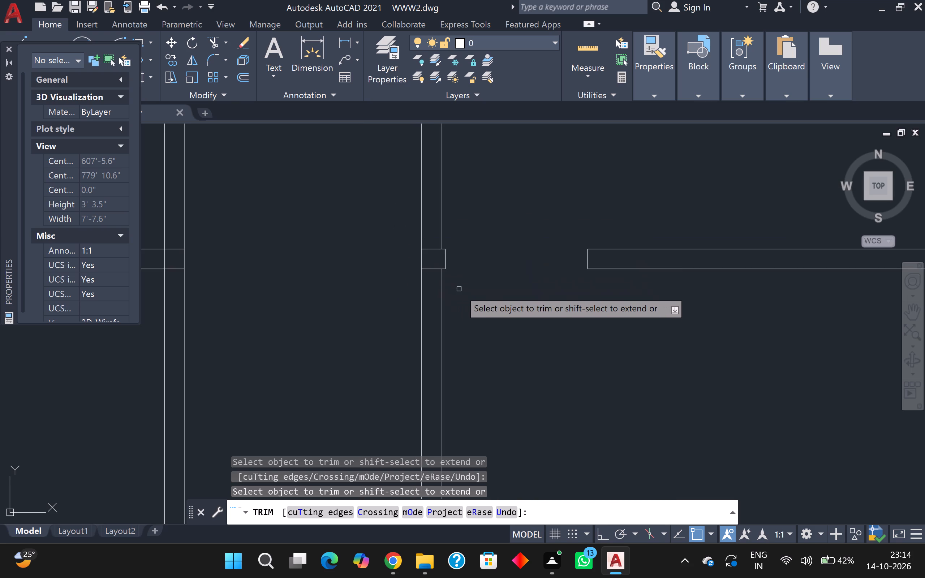
pyautogui.moveTo(460, 292); pyautogui.dragTo(461, 295)
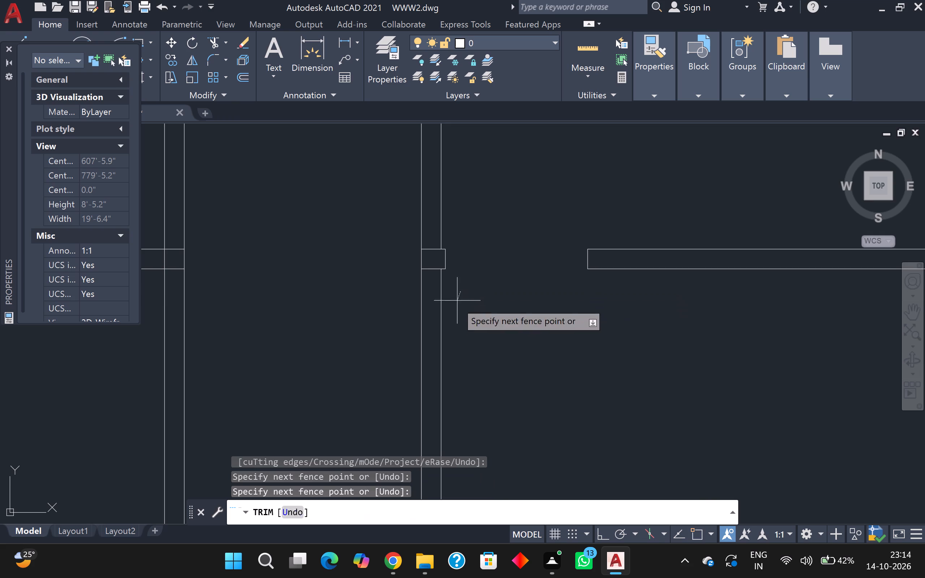
pyautogui.click(400, 314)
# Extend both lines of the upper-right small room's left wall down to the long horizontal partition.
pyautogui.scroll(-3, 410, 310)
pyautogui.moveTo(458, 323); pyautogui.dragTo(379, 270, button='middle')
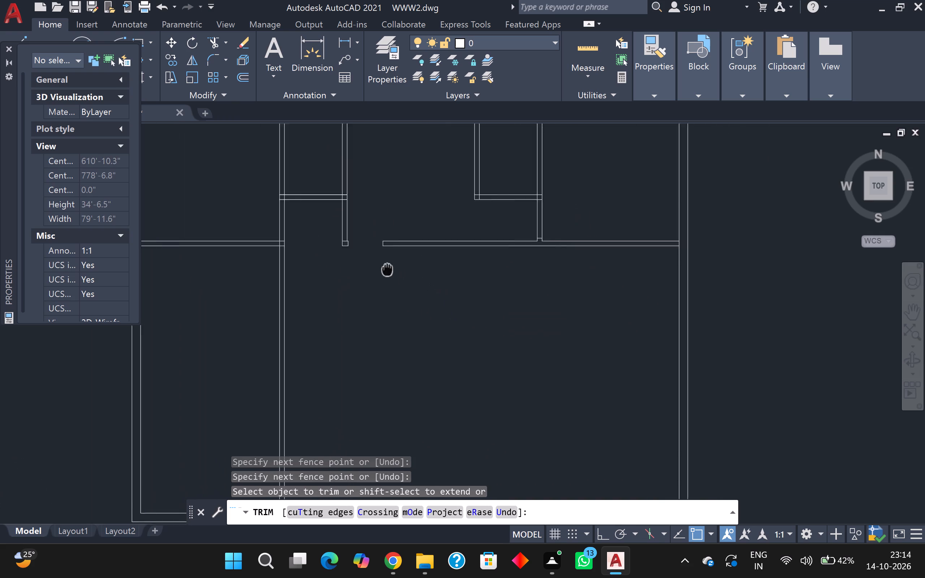
pyautogui.moveTo(379, 270); pyautogui.dragTo(361, 277, button='middle')
pyautogui.moveTo(524, 289); pyautogui.dragTo(430, 328, button='middle')
pyautogui.scroll(1, 444, 318)
pyautogui.scroll(-1, 444, 318)
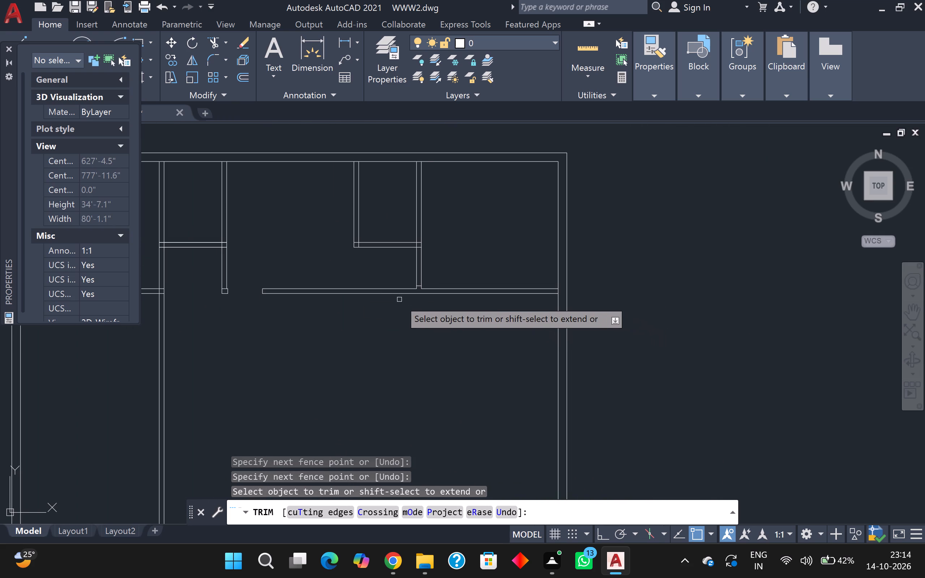
pyautogui.scroll(2, 375, 262)
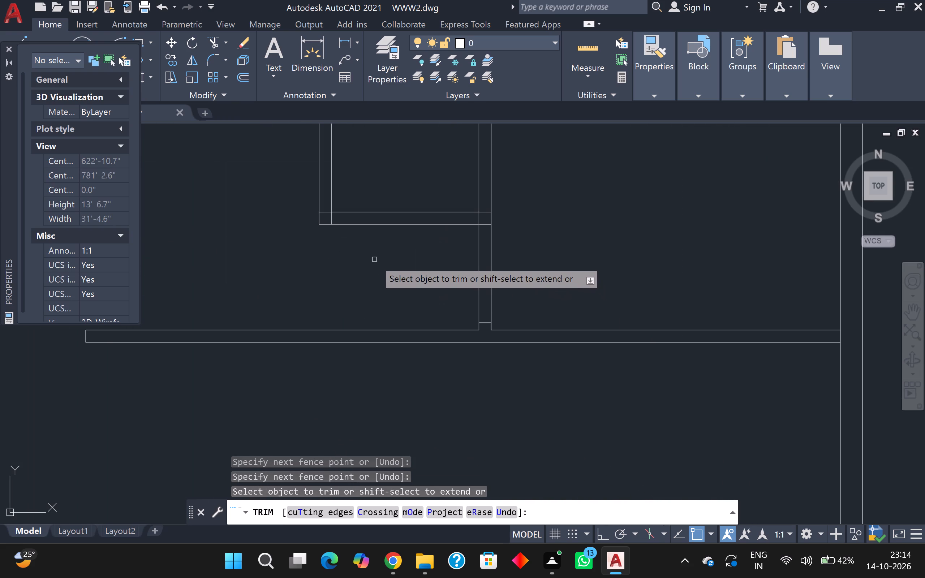
pyautogui.scroll(-2, 373, 258)
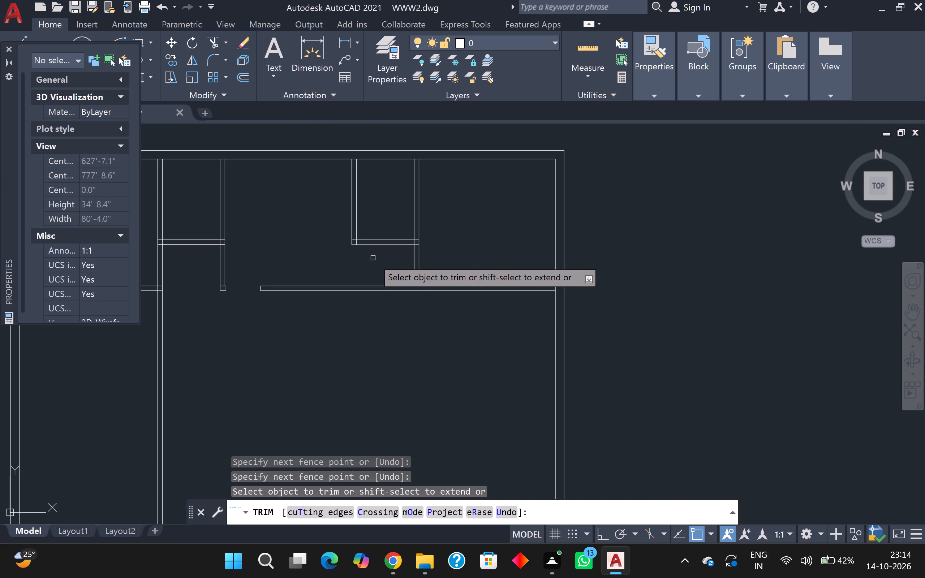
pyautogui.scroll(1, 371, 268)
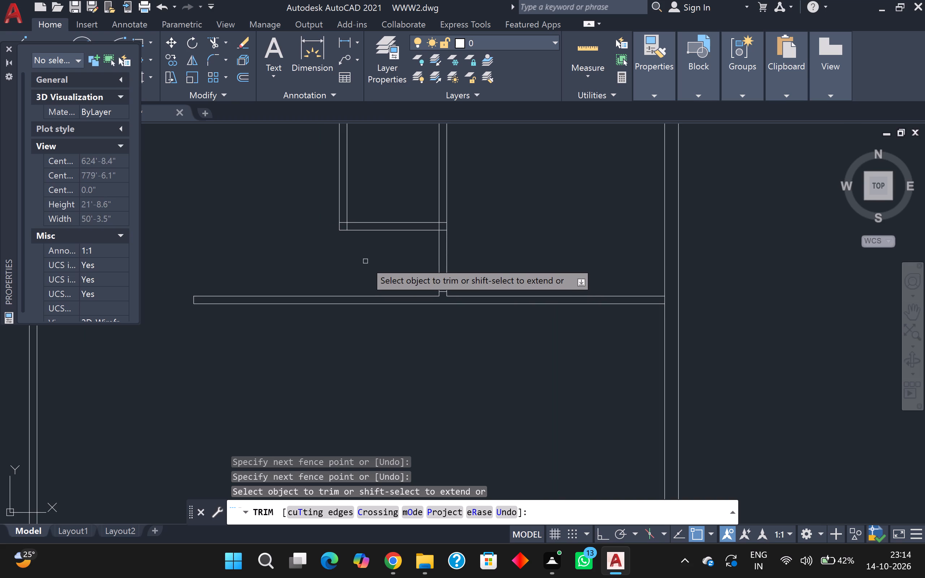
pyautogui.keyDown('shift'); pyautogui.click(347, 226); pyautogui.keyUp('shift')
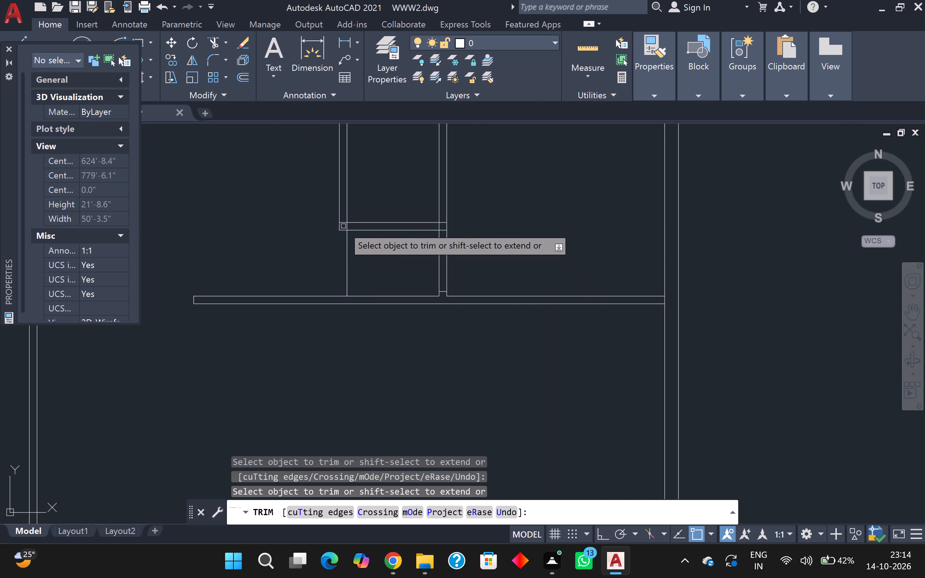
pyautogui.keyDown('shift'); pyautogui.click(339, 227); pyautogui.keyUp('shift')
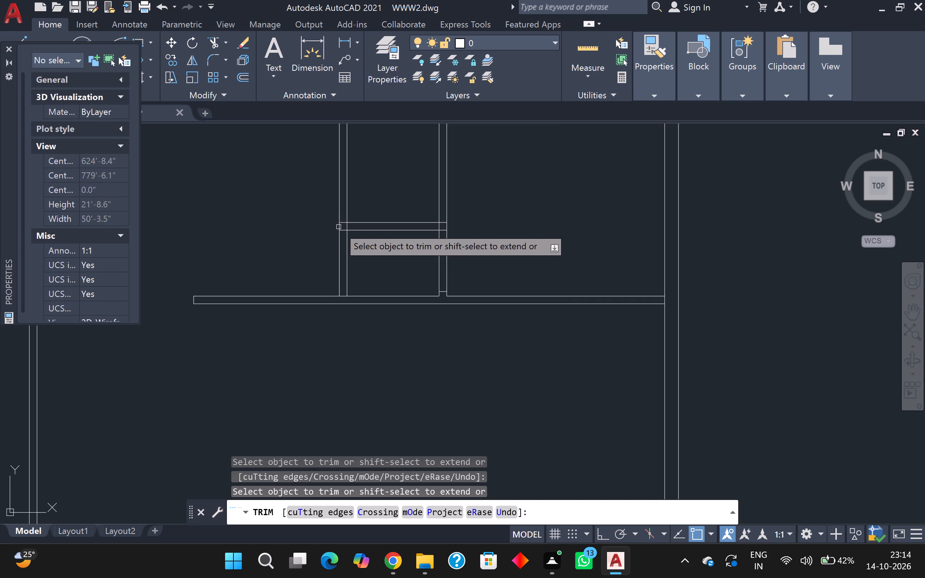
# Trim away both lines of the upper-right small room's right wall between its lower wall and the short 3" stub.
pyautogui.scroll(-1, 377, 265)
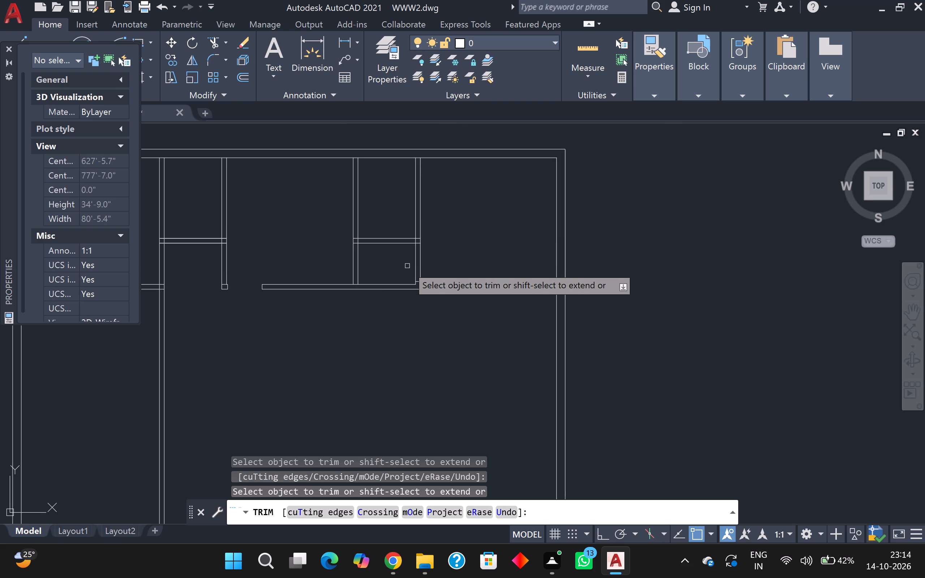
pyautogui.scroll(3, 415, 270)
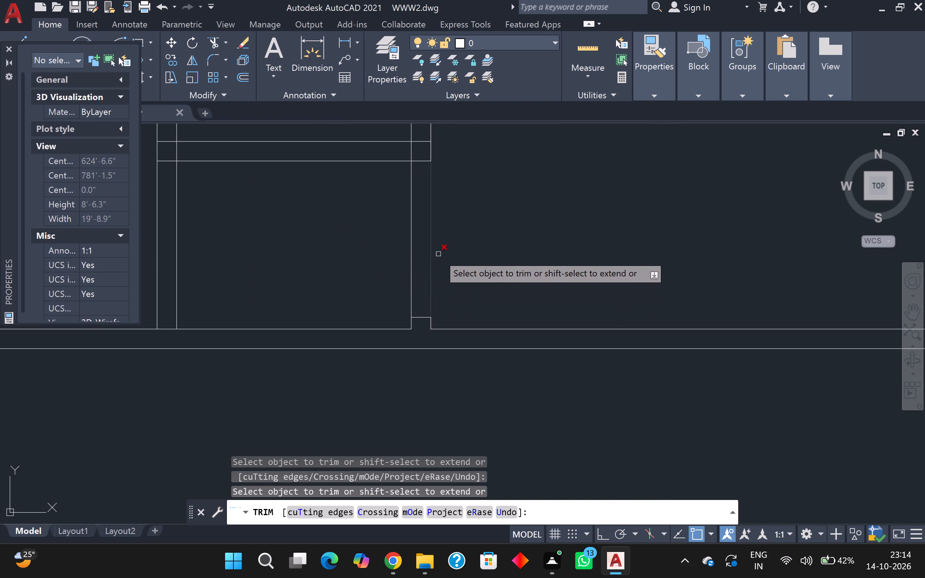
pyautogui.click(452, 235)
pyautogui.click(397, 247)
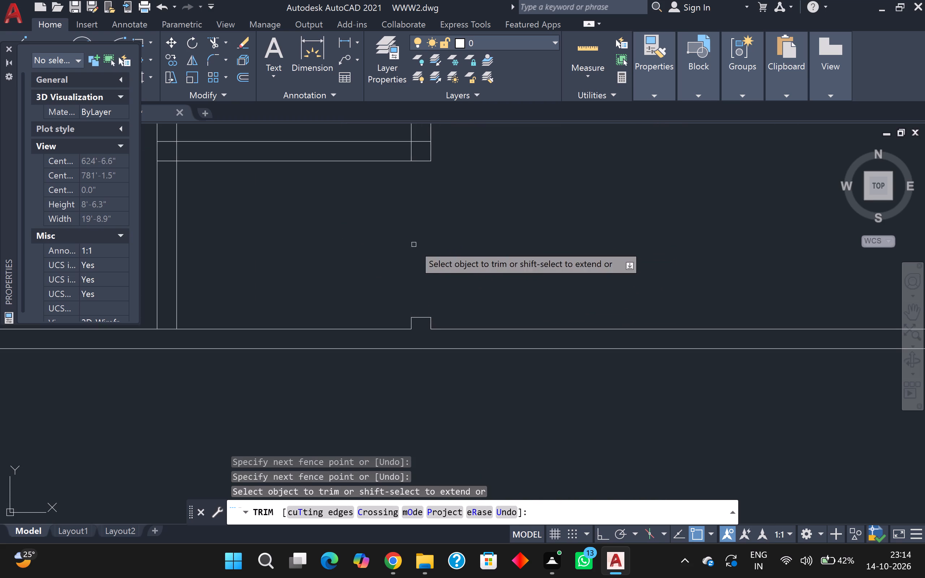
pyautogui.scroll(-3, 423, 243)
pyautogui.scroll(2, 517, 234)
pyautogui.moveTo(513, 235); pyautogui.dragTo(546, 259, button='middle')
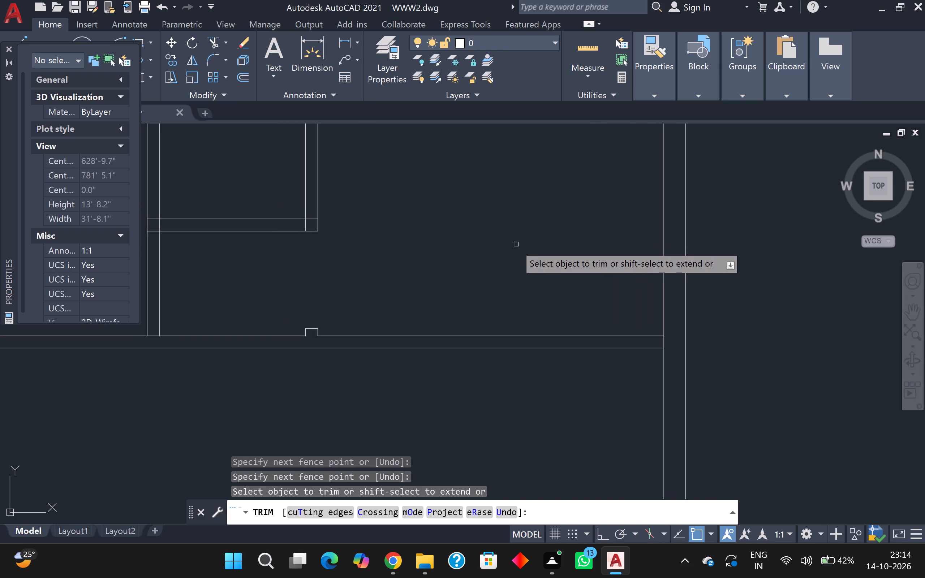
pyautogui.scroll(1, 364, 232)
pyautogui.press('Escape')
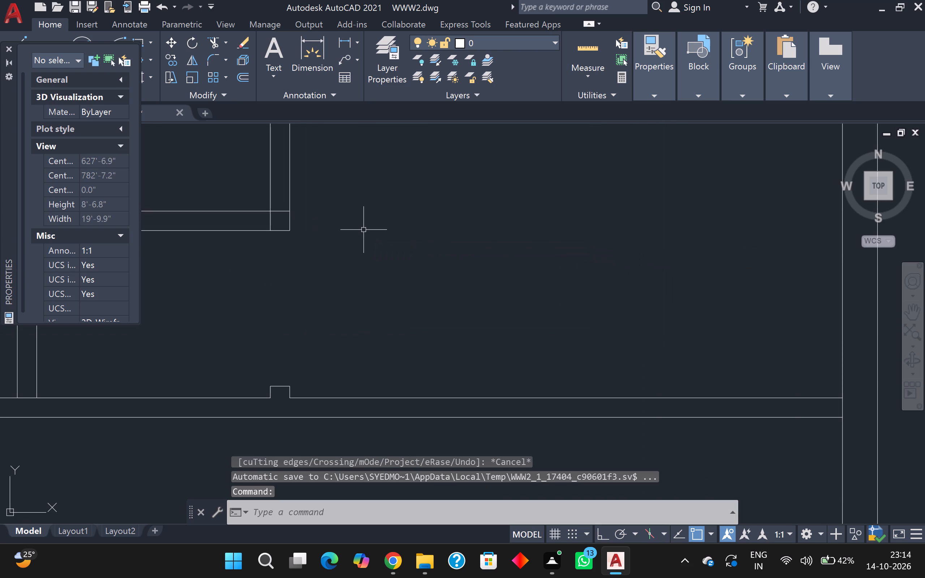
# Offset the left line of the upper-right small room's right wall 3" to the left and close the Properties palette.
pyautogui.press('o')
pyautogui.press('Return')
pyautogui.press('Return')
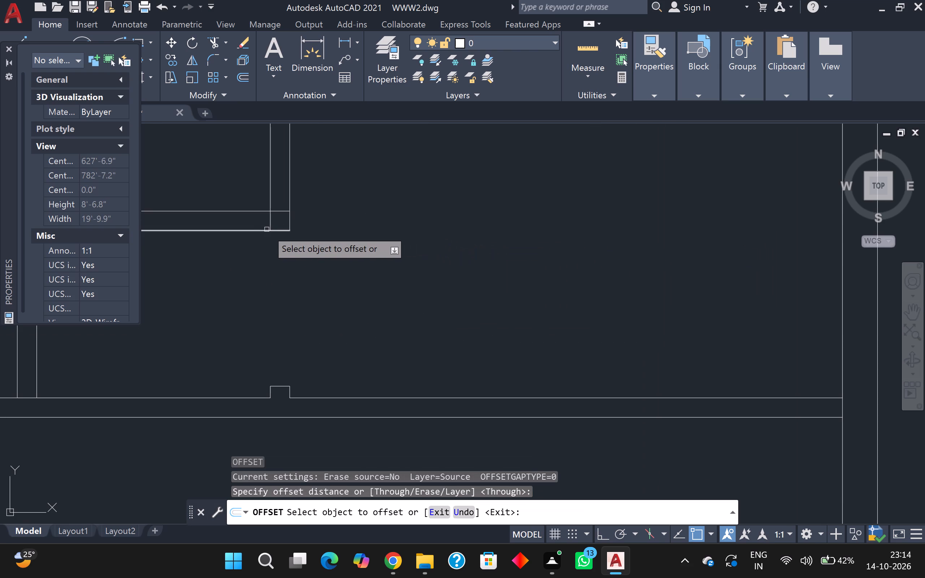
pyautogui.click(270, 225)
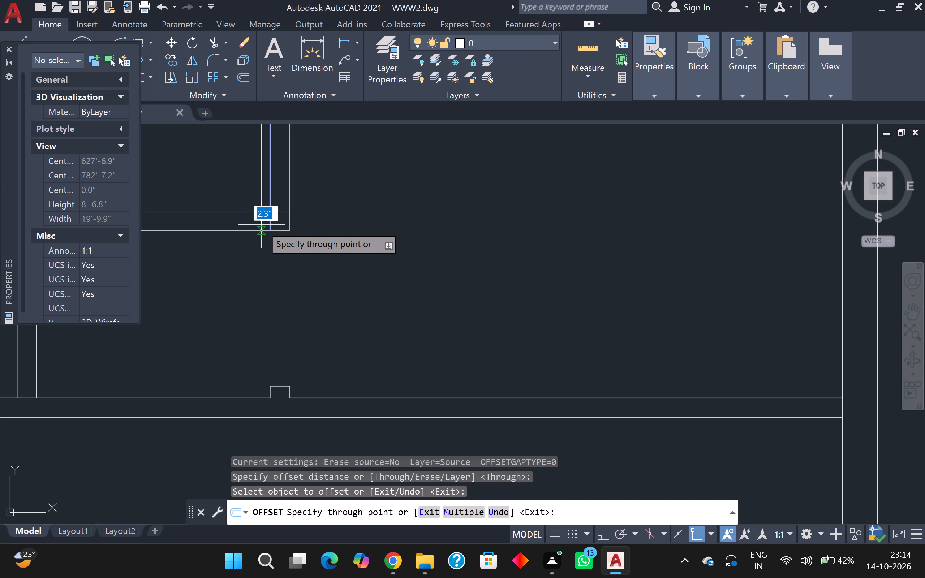
pyautogui.press('3')
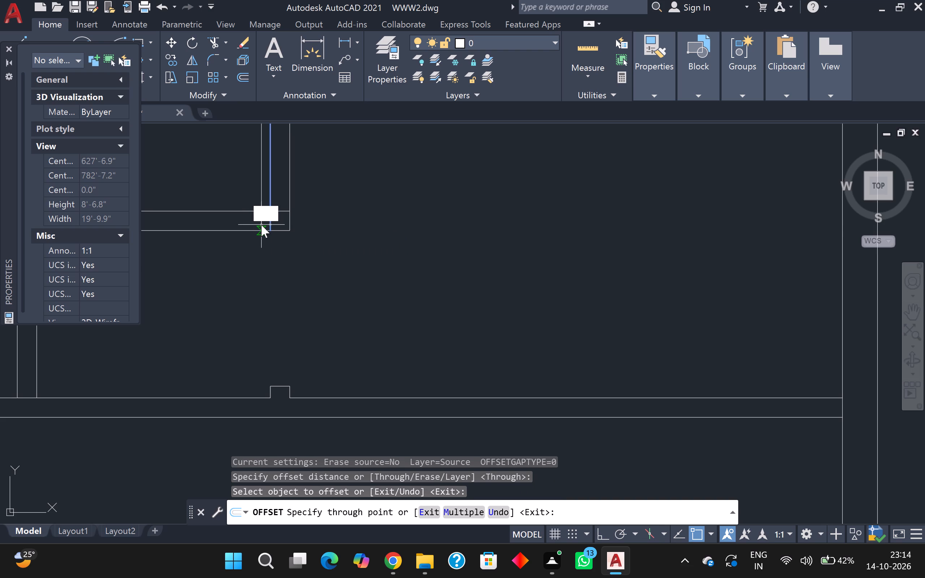
pyautogui.press('Return')
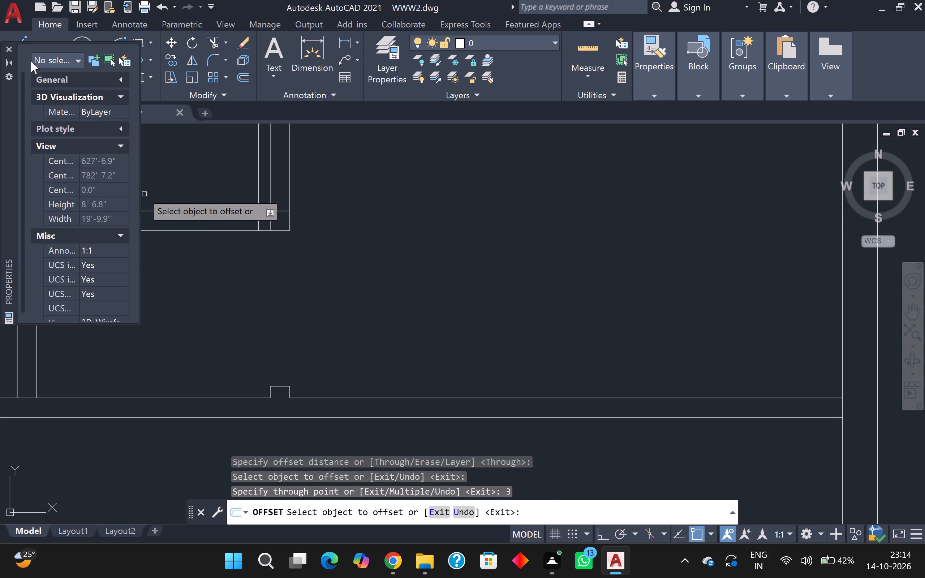
pyautogui.click(10, 49)
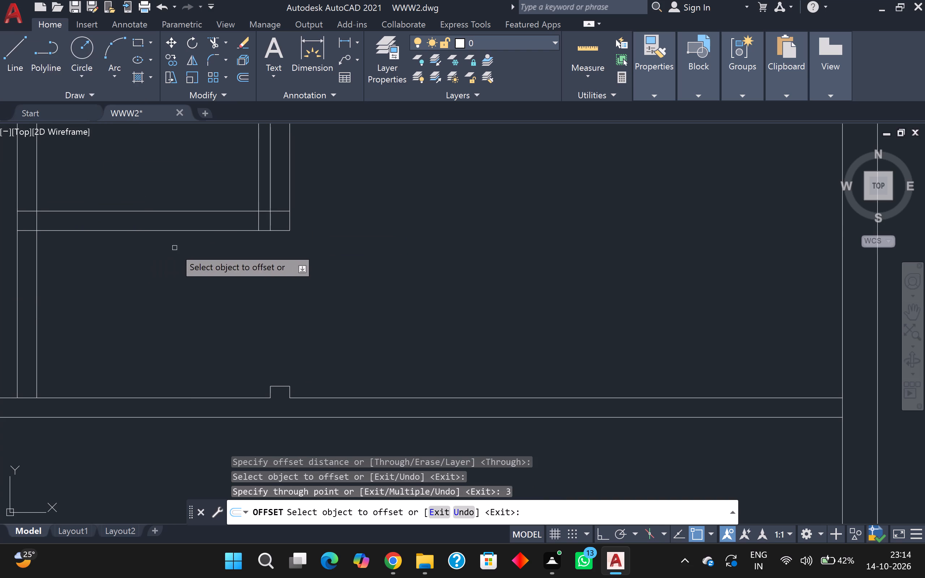
pyautogui.moveTo(178, 248); pyautogui.dragTo(191, 294, button='middle')
pyautogui.press('Escape')
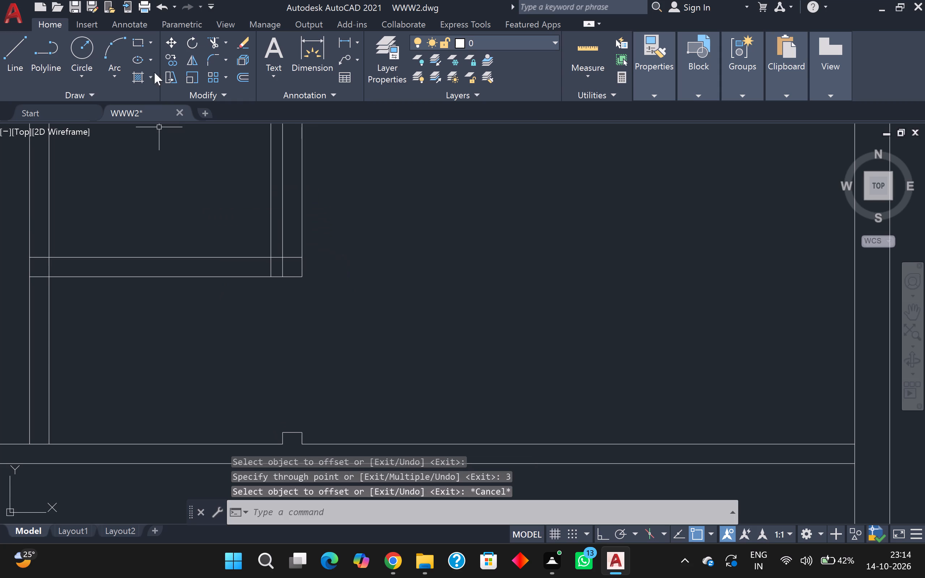
# Trim the 3" offset line above the upper-right small room's lower wall and clear the overlapping lines at that wall corner.
pyautogui.click(213, 37)
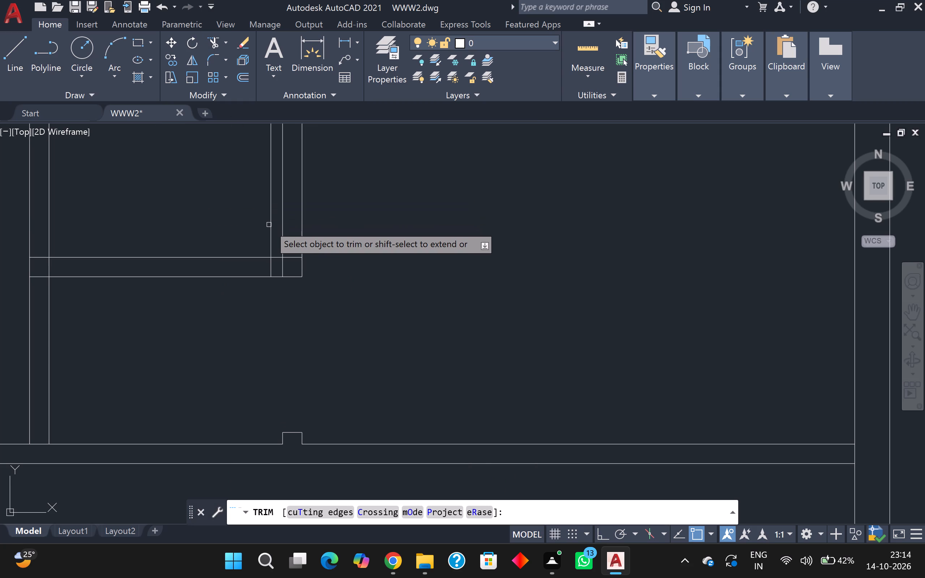
pyautogui.click(269, 225)
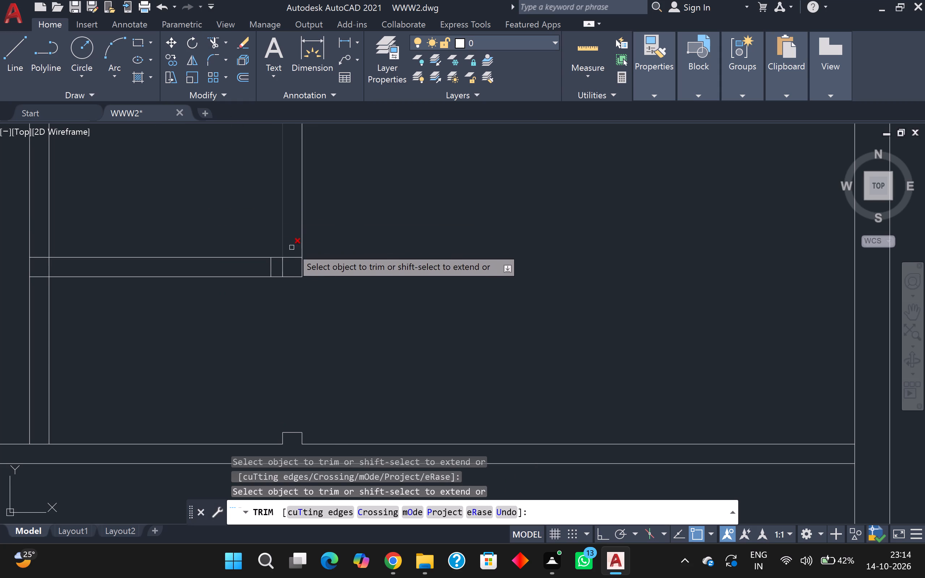
pyautogui.click(292, 259)
pyautogui.click(283, 268)
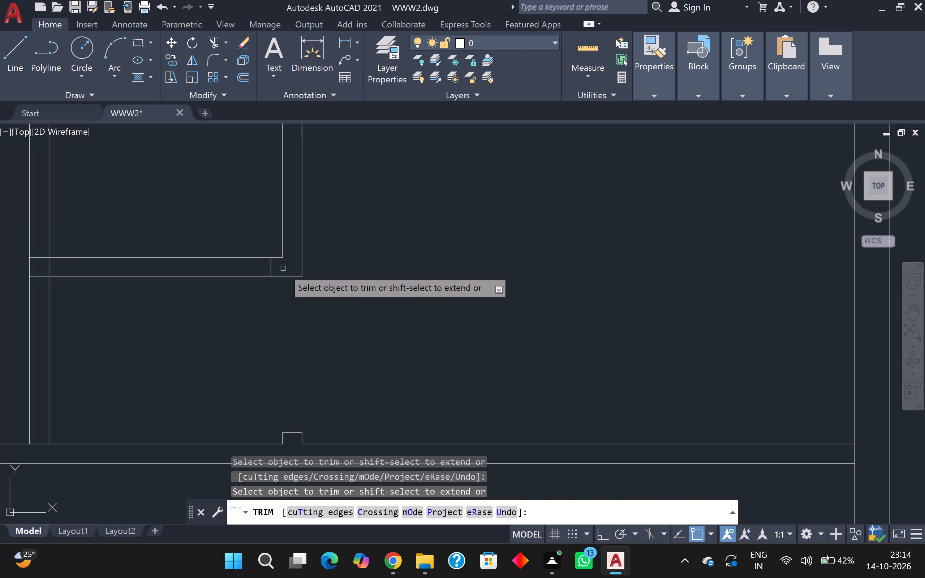
pyautogui.press('Escape')
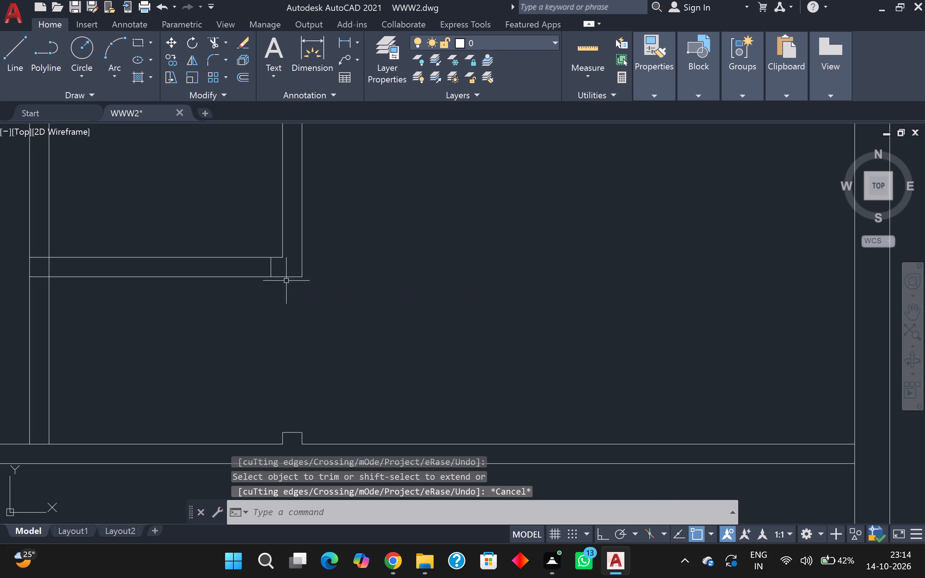
# Offset the short jamb line in the upper-right small room's lower wall 2'5" to the left.
pyautogui.press('o')
pyautogui.press('Return')
pyautogui.press('Return')
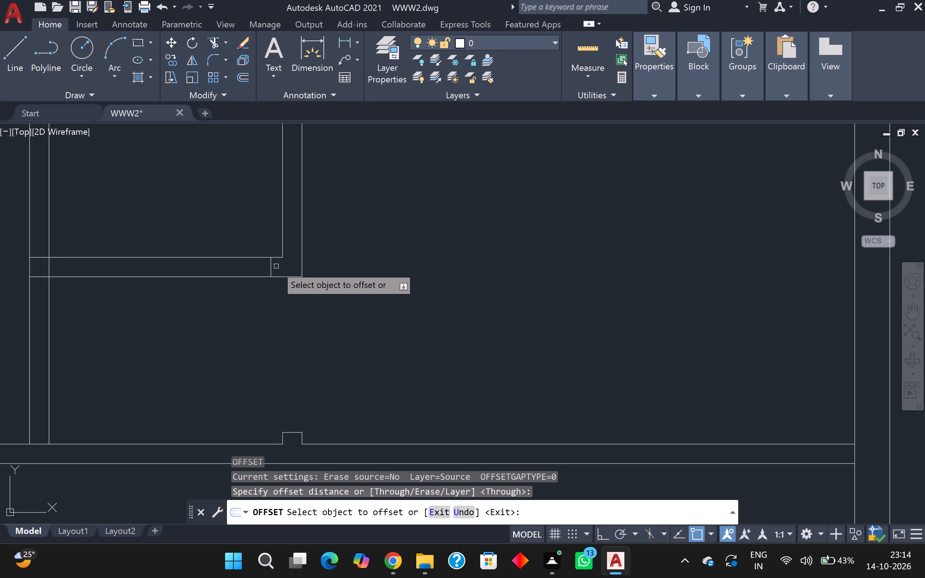
pyautogui.click(273, 264)
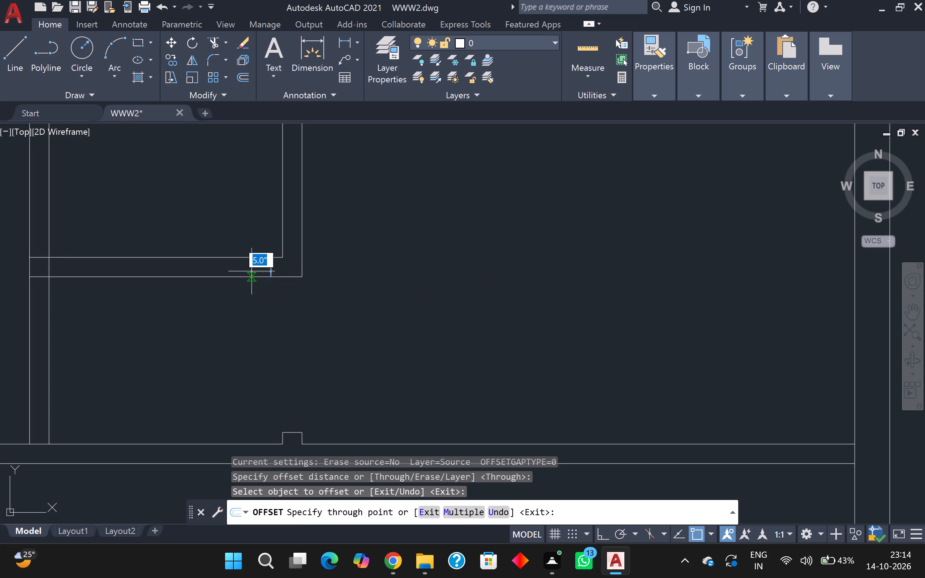
pyautogui.press('2')
pyautogui.press("'")
pyautogui.press('5')
pyautogui.press('Return')
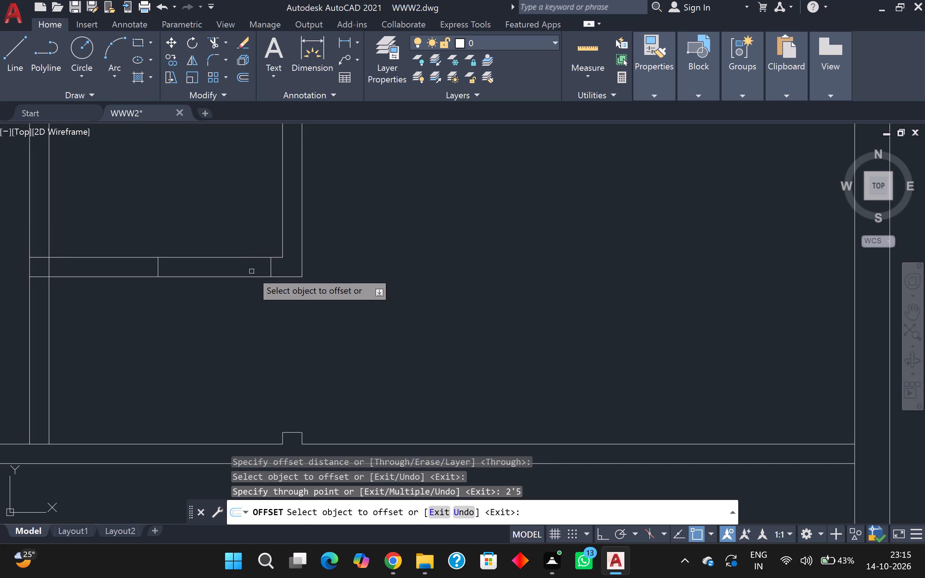
# Trim both lines of the upper-right small room's lower wall between the two jamb lines, leaving a door opening.
pyautogui.click(216, 39)
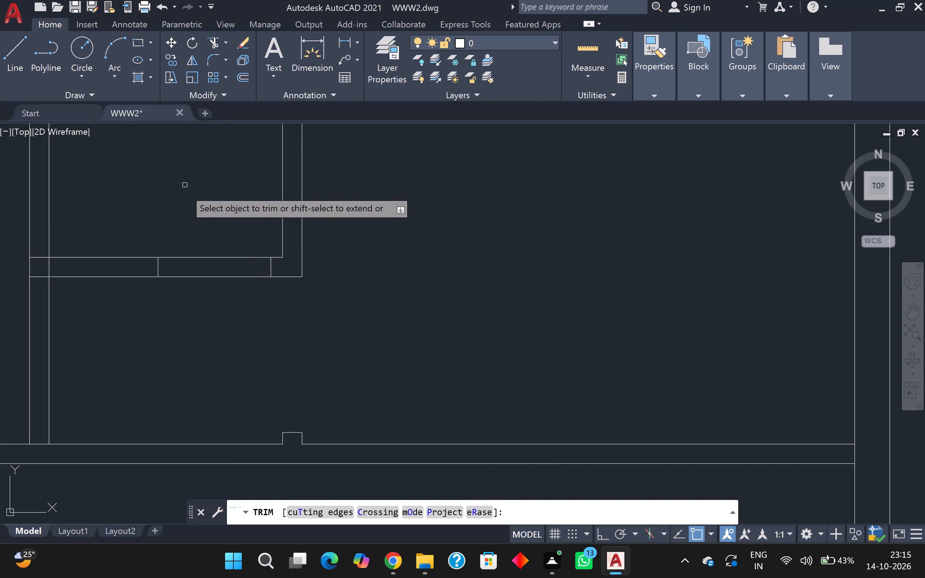
pyautogui.click(190, 202)
pyautogui.click(212, 291)
pyautogui.scroll(-3, 211, 289)
pyautogui.moveTo(263, 260); pyautogui.dragTo(266, 259, button='middle')
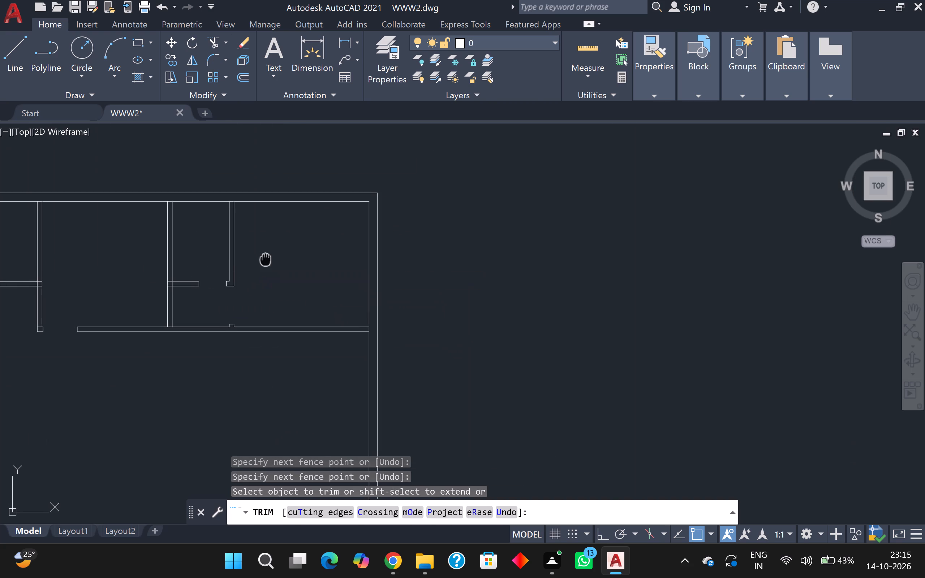
pyautogui.moveTo(266, 259); pyautogui.dragTo(292, 223, button='middle')
pyautogui.scroll(2, 262, 276)
pyautogui.scroll(-3, 263, 276)
pyautogui.moveTo(180, 318); pyautogui.dragTo(267, 363, button='middle')
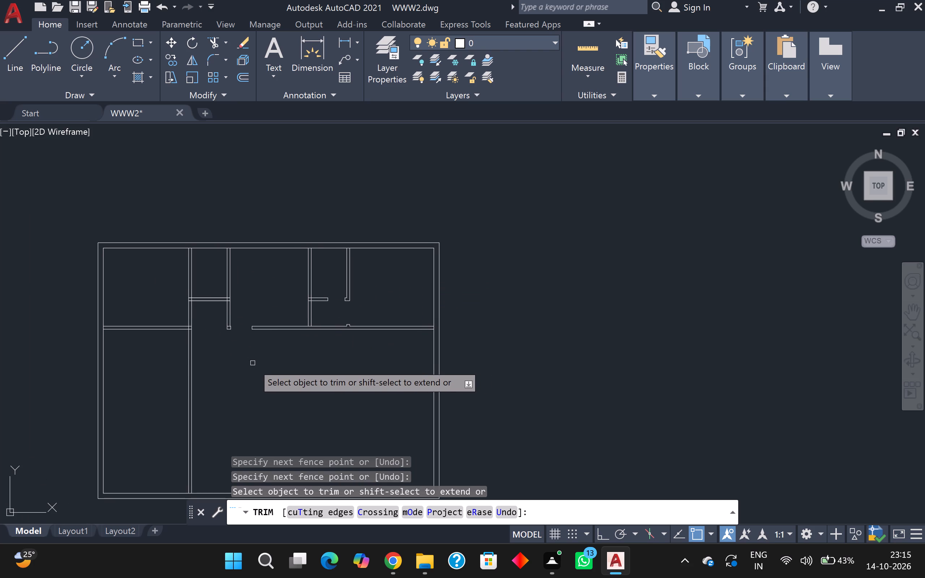
pyautogui.scroll(2, 237, 366)
pyautogui.moveTo(212, 344); pyautogui.dragTo(266, 397, button='middle')
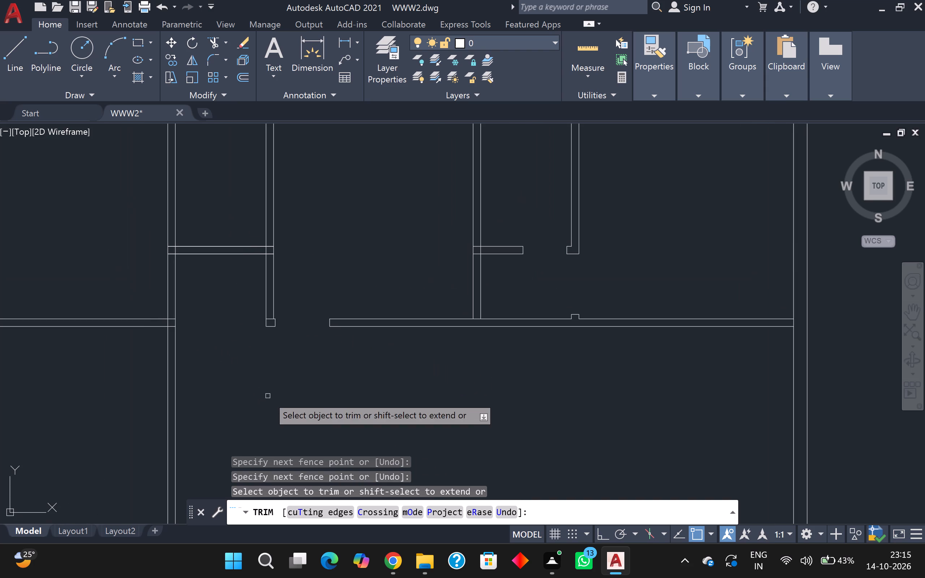
pyautogui.scroll(1, 199, 324)
pyautogui.press('Escape')
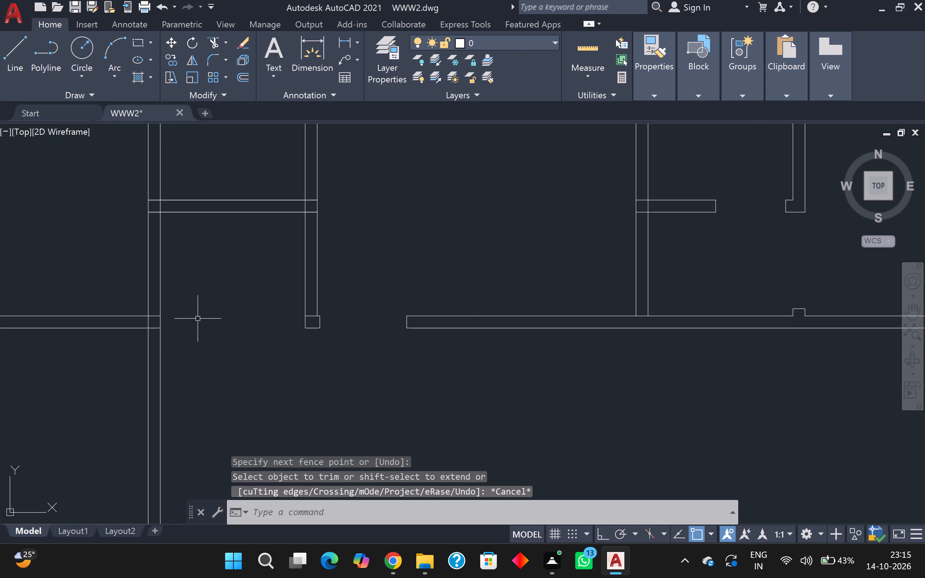
# Offset the right line of the upper-left small room's left wall 3" to the right.
pyautogui.press('o')
pyautogui.press('Return')
pyautogui.press('Return')
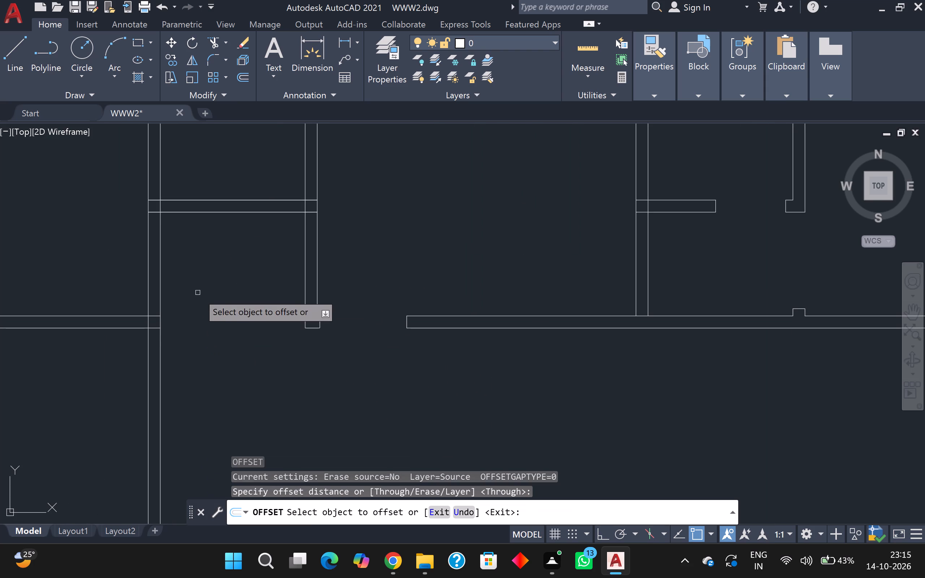
pyautogui.scroll(1, 174, 224)
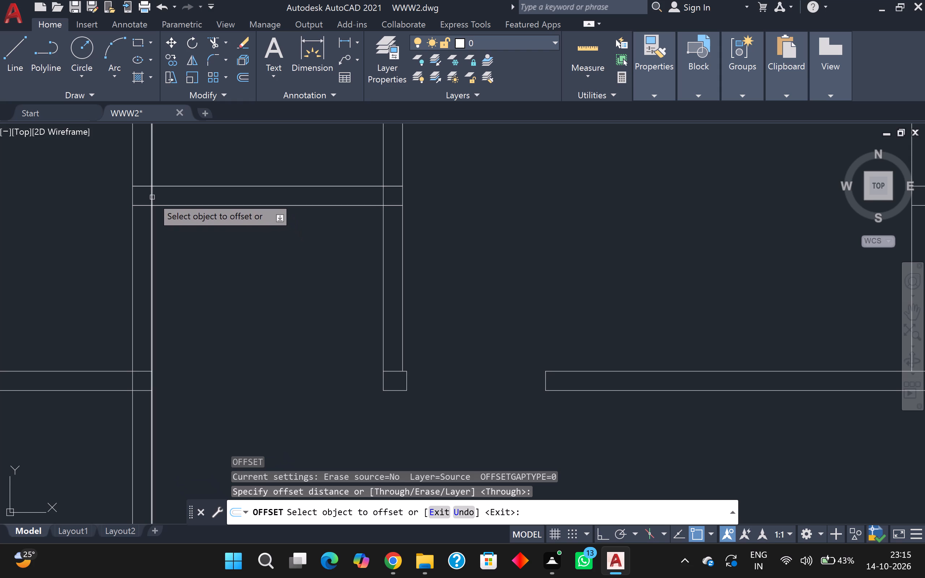
pyautogui.click(152, 197)
pyautogui.press('3')
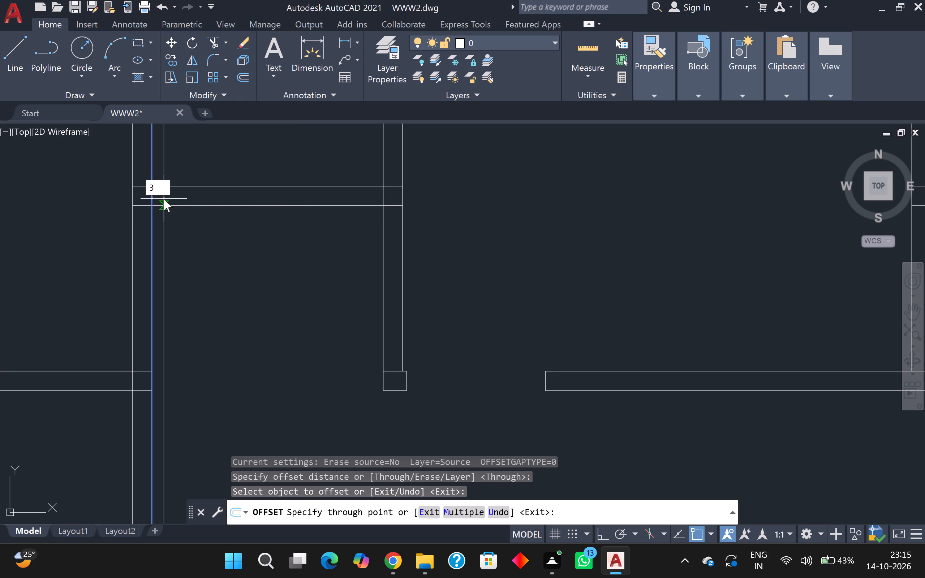
pyautogui.press('Return')
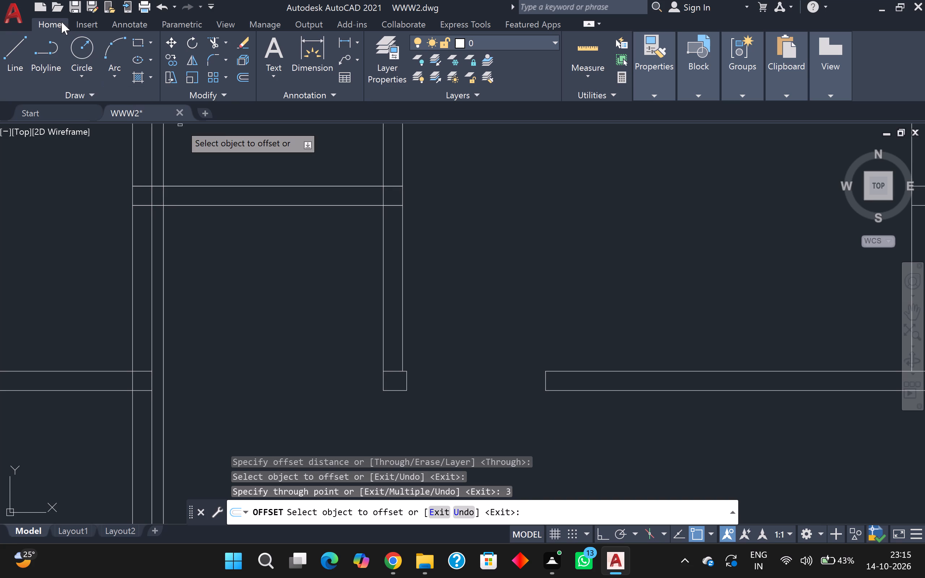
# Offset the new 3" line in the upper-left small room a further 2'5" to the right.
pyautogui.click(162, 197)
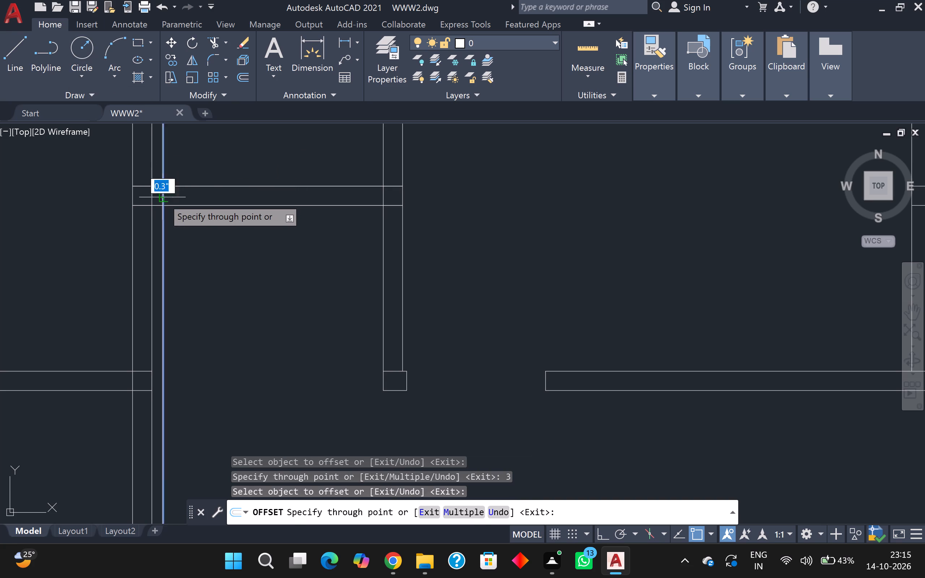
pyautogui.press('2')
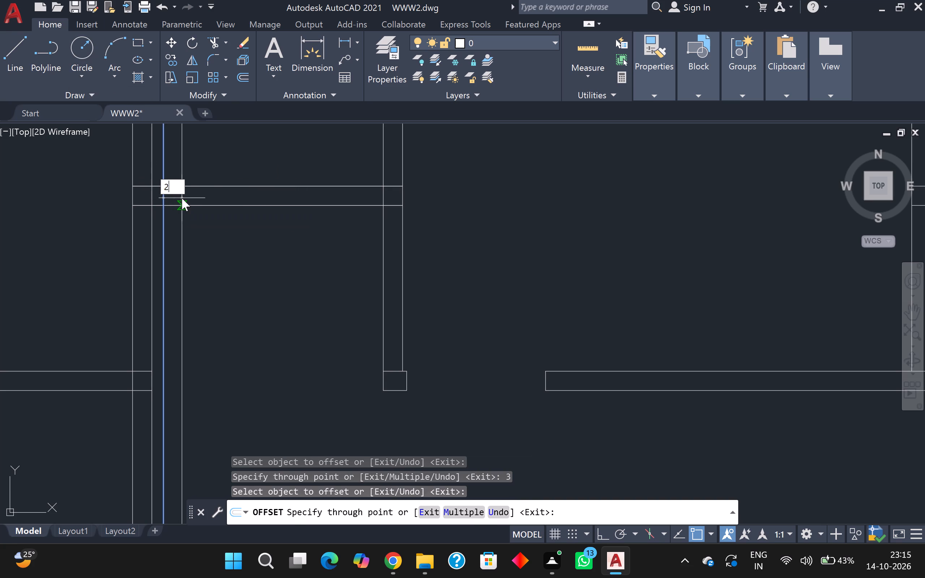
pyautogui.press("'")
pyautogui.press('5')
pyautogui.press('Return')
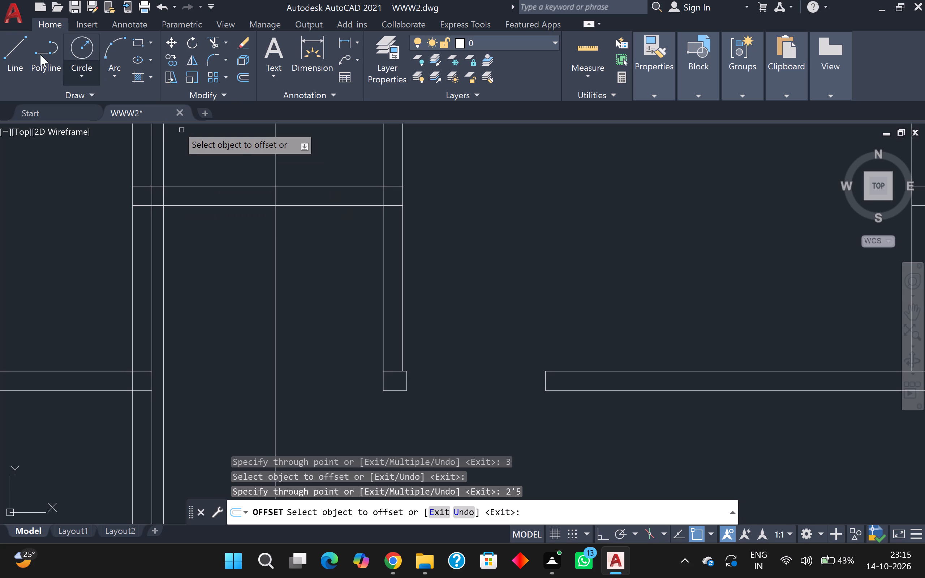
# Trim both offset lines to the upper-left small room's lower wall thickness and cut out the wall between them as an opening.
pyautogui.click(218, 47)
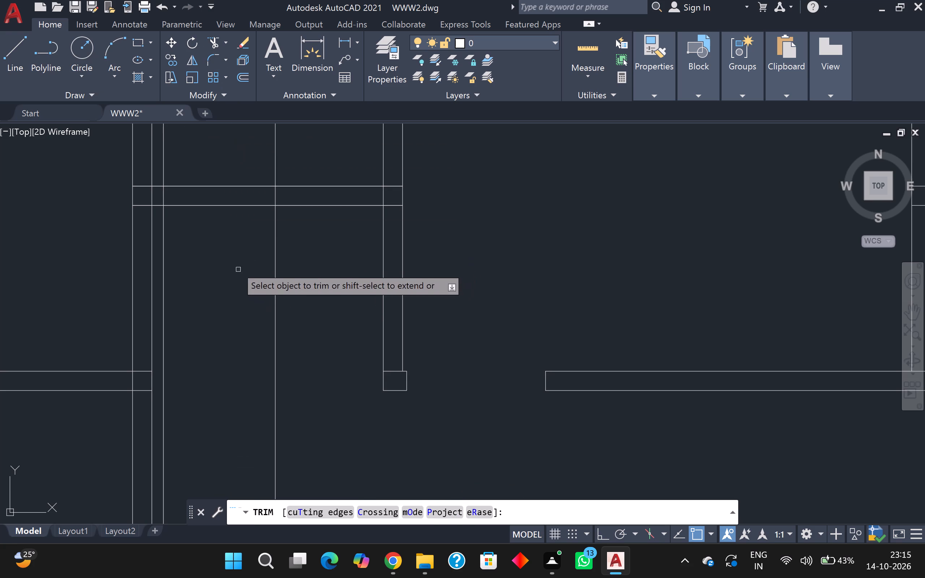
pyautogui.click(164, 246)
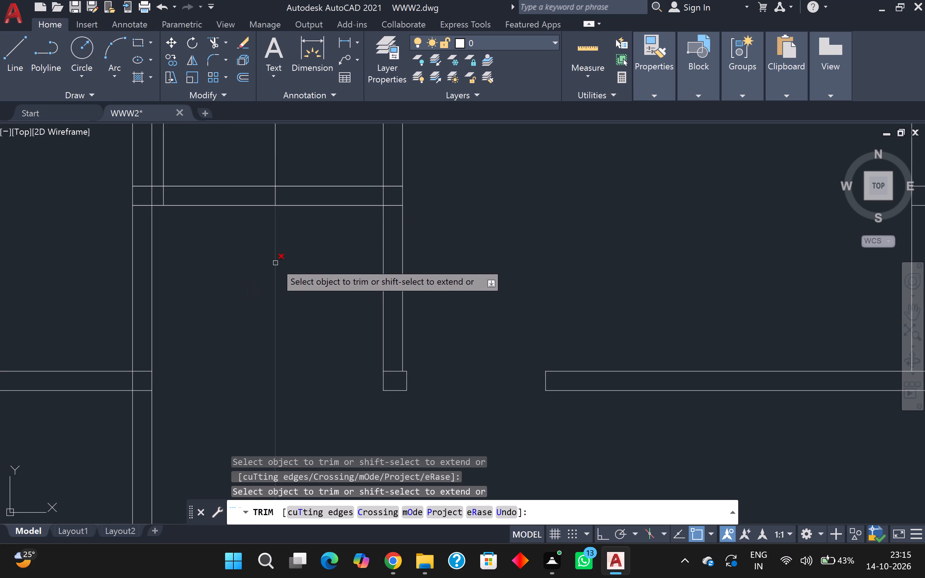
pyautogui.click(276, 262)
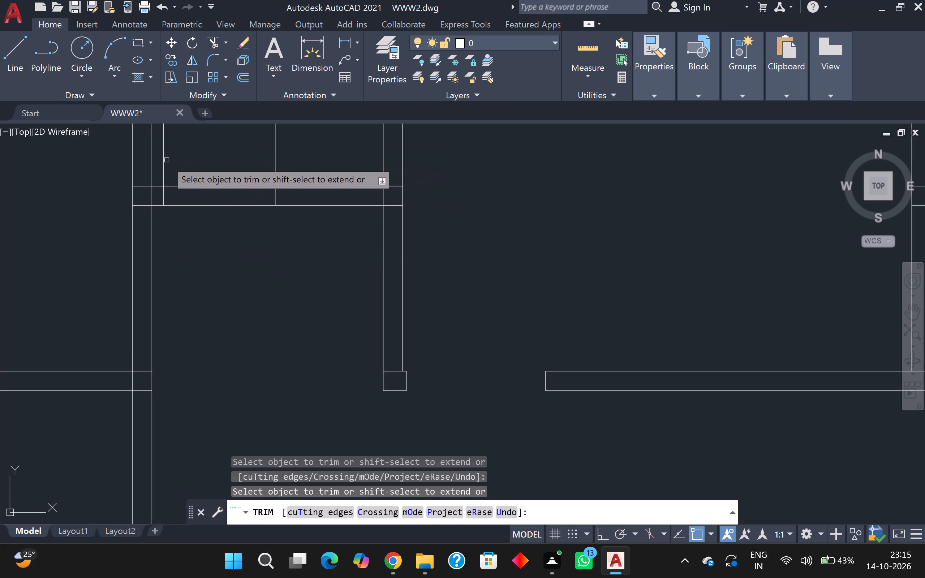
pyautogui.click(163, 158)
pyautogui.click(276, 160)
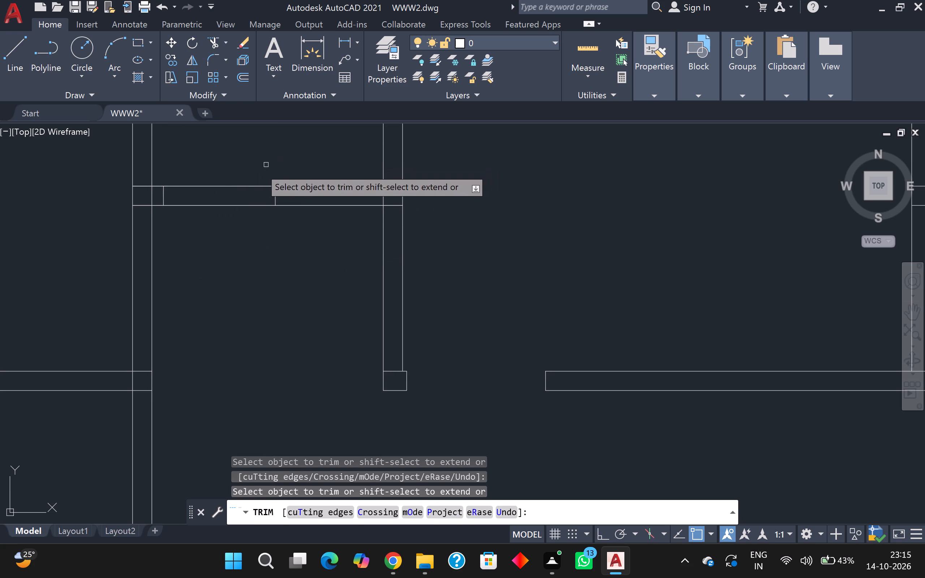
pyautogui.click(248, 172)
pyautogui.click(231, 226)
# Trim the line crossing the bottom end of the upper-left small room's right wall.
pyautogui.scroll(-2, 231, 219)
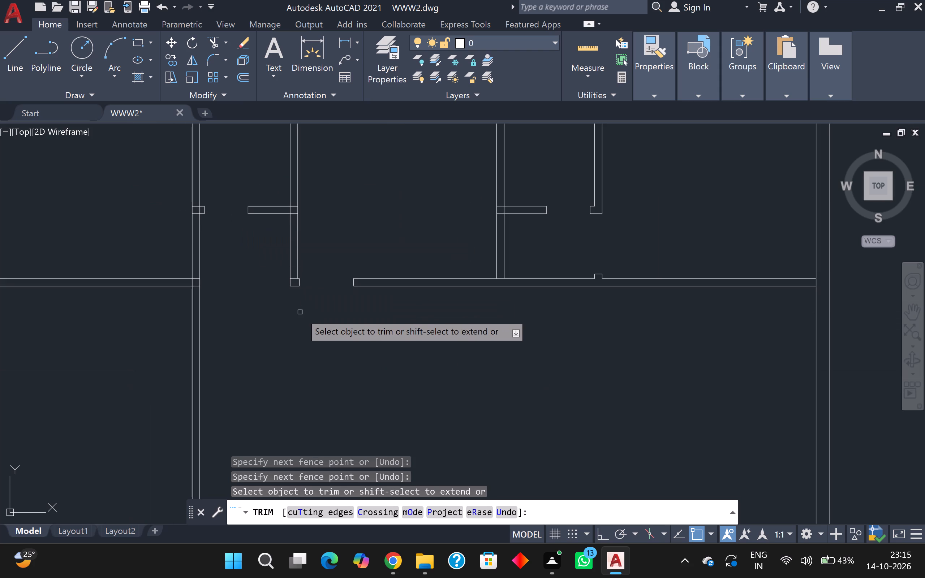
pyautogui.scroll(2, 304, 321)
pyautogui.scroll(1, 271, 245)
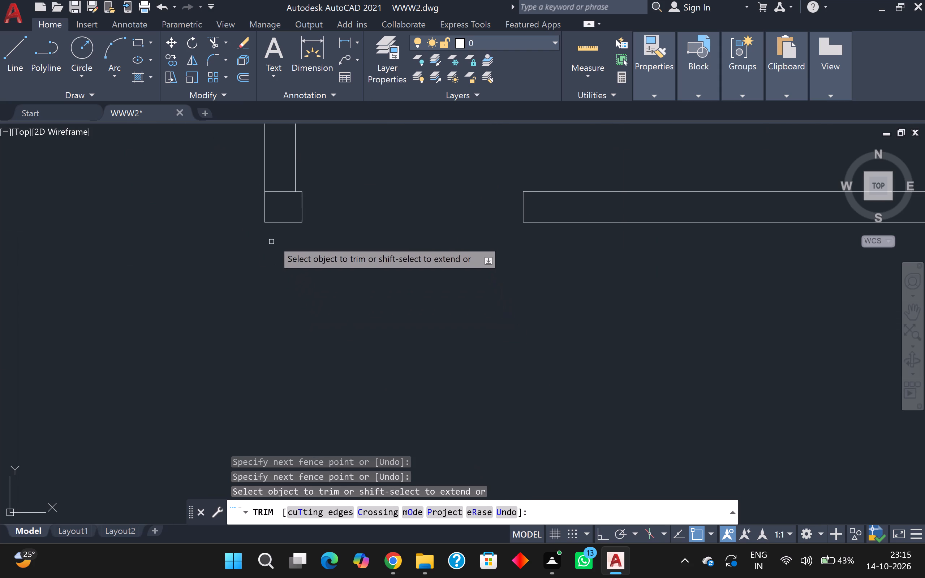
pyautogui.click(279, 190)
# Trim the long horizontal partition's top line where the upper-right small room's left wall joins it.
pyautogui.scroll(-2, 279, 194)
pyautogui.scroll(-3, 281, 266)
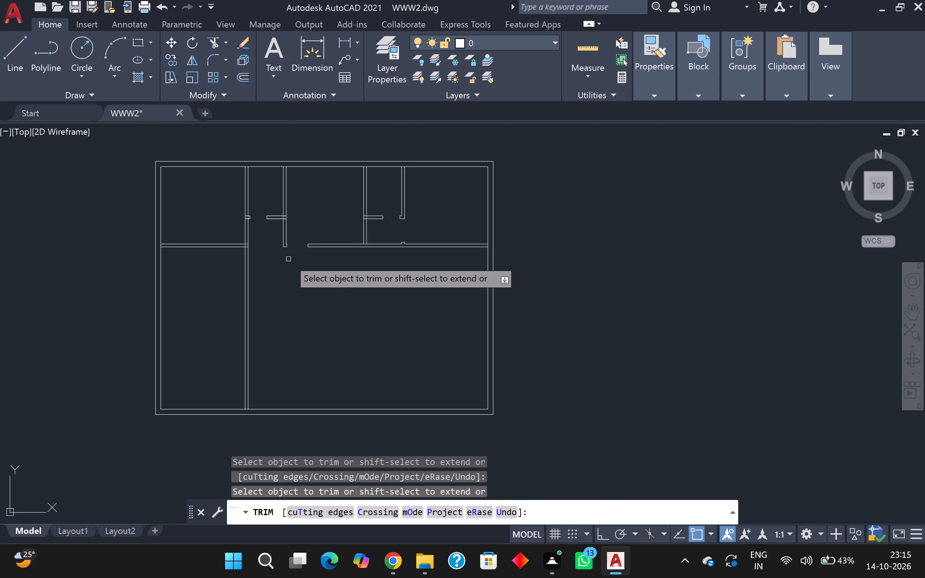
pyautogui.moveTo(306, 275); pyautogui.dragTo(312, 286, button='middle')
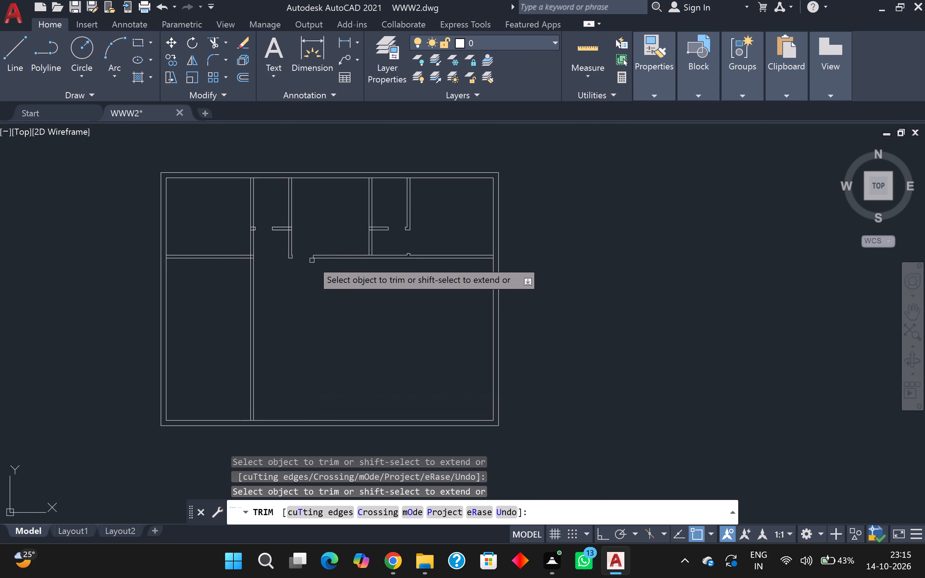
pyautogui.scroll(2, 365, 273)
pyautogui.scroll(1, 395, 226)
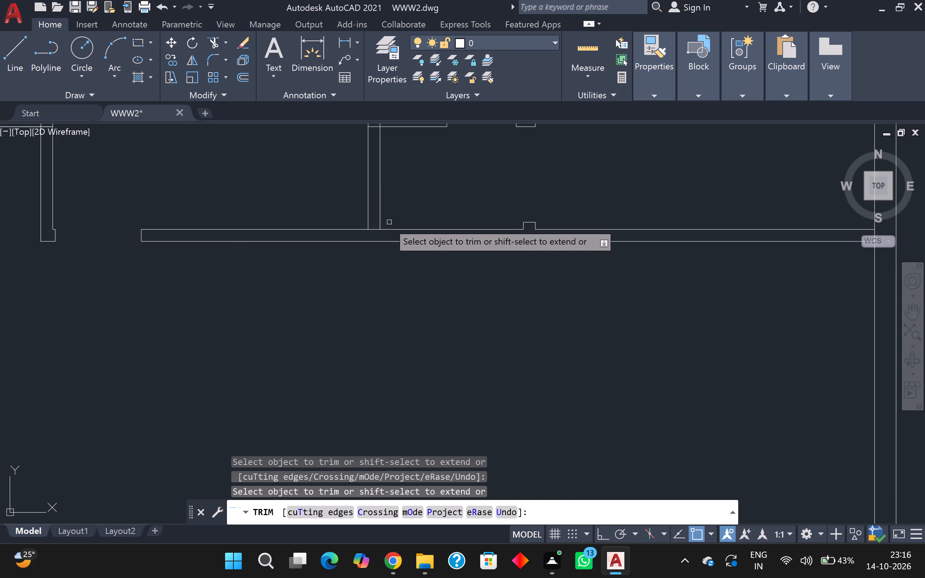
pyautogui.scroll(2, 381, 222)
pyautogui.click(363, 241)
# Trim the right outer wall's inner line between the two lines of the long horizontal partition.
pyautogui.scroll(-3, 363, 241)
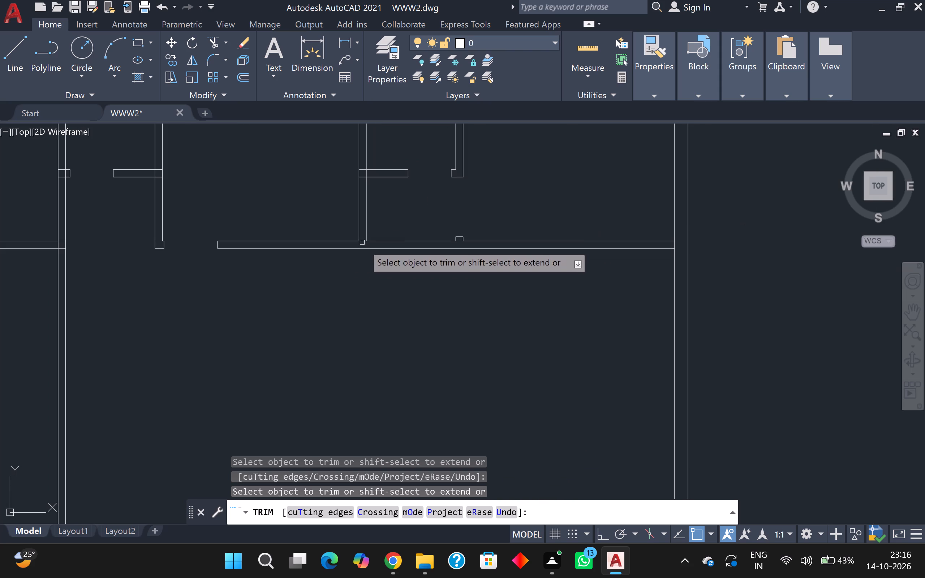
pyautogui.moveTo(441, 303); pyautogui.dragTo(285, 301, button='middle')
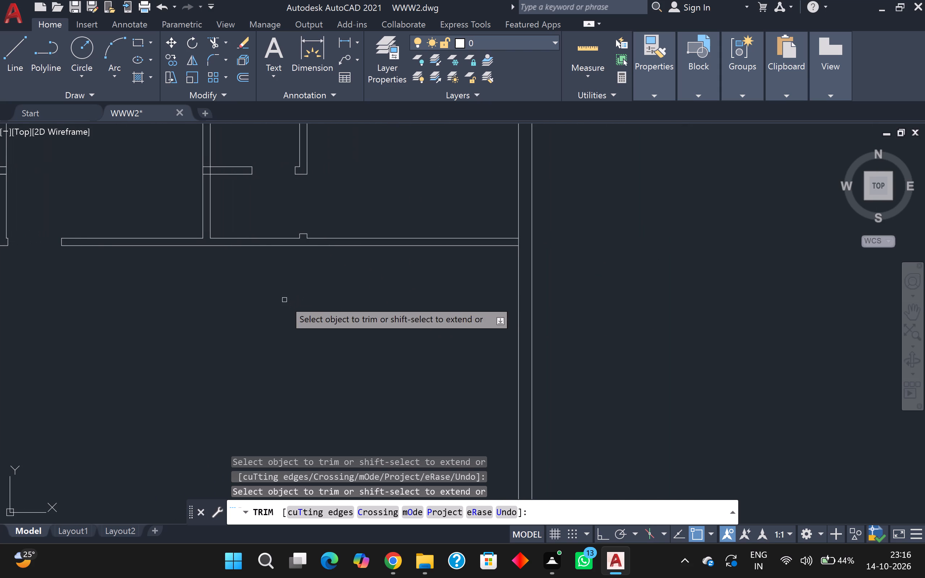
pyautogui.scroll(2, 507, 252)
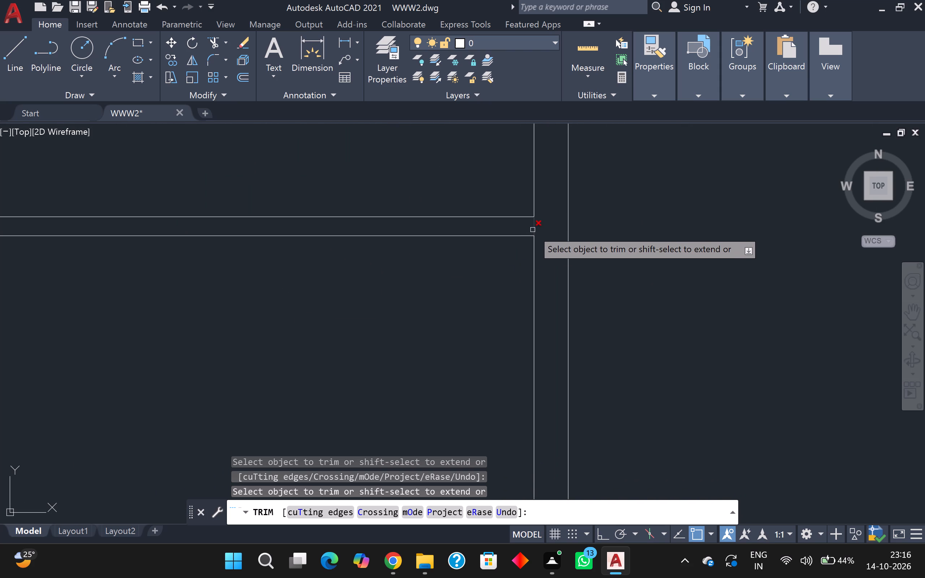
pyautogui.click(533, 228)
pyautogui.scroll(-2, 430, 206)
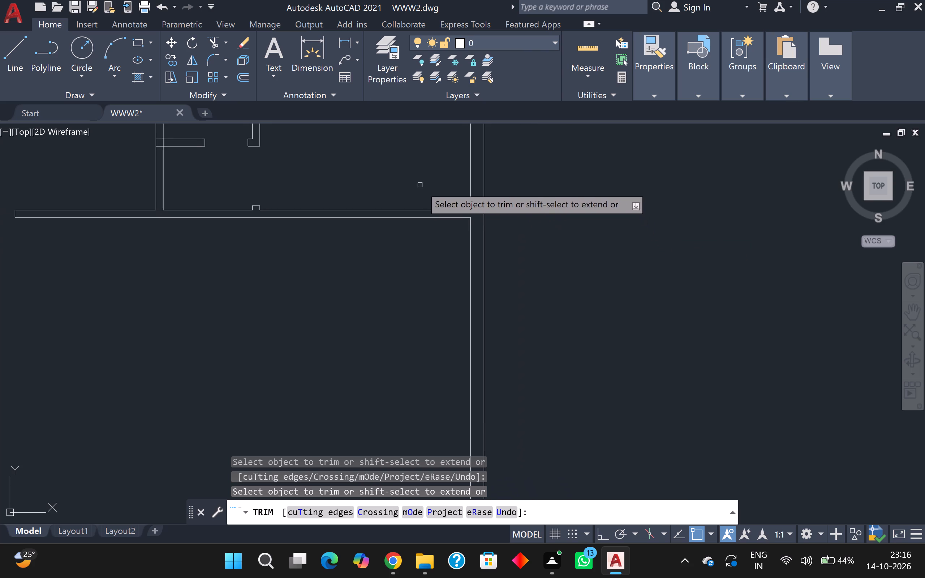
pyautogui.moveTo(420, 184); pyautogui.dragTo(488, 303, button='middle')
pyautogui.scroll(-2, 437, 256)
pyautogui.moveTo(435, 246); pyautogui.dragTo(497, 319, button='middle')
pyautogui.scroll(2, 430, 297)
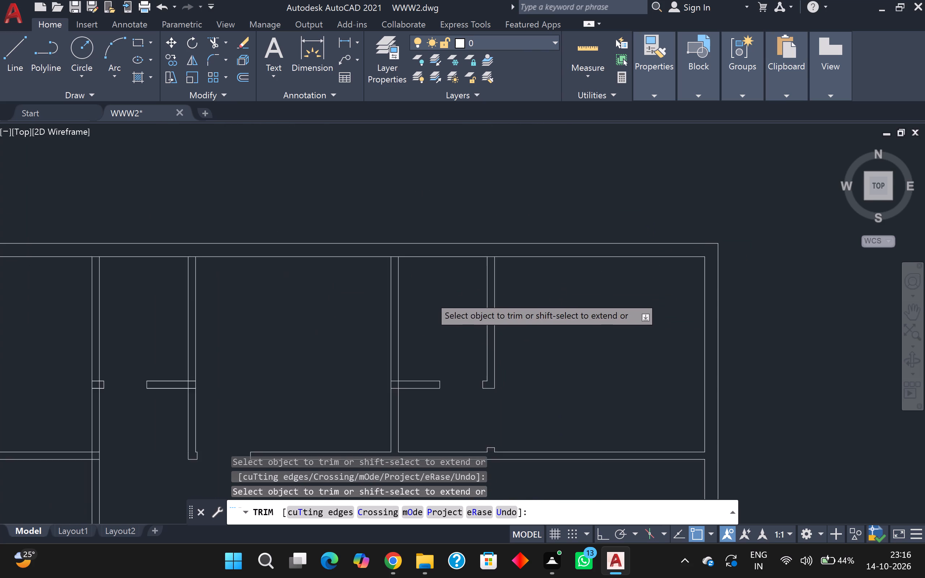
# Trim the top outer wall's inner line where both side walls of the upper-right small room join it.
pyautogui.scroll(2, 430, 296)
pyautogui.click(331, 211)
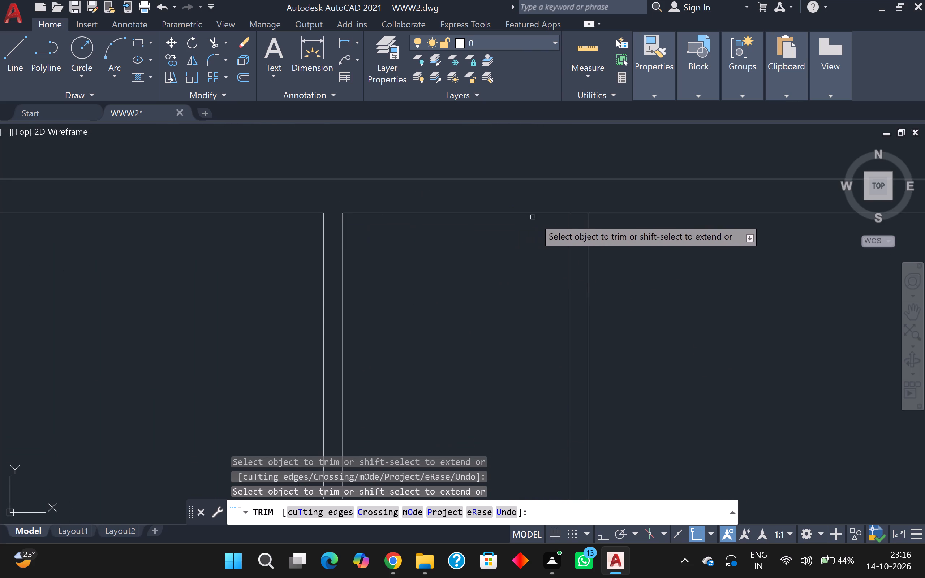
pyautogui.click(575, 213)
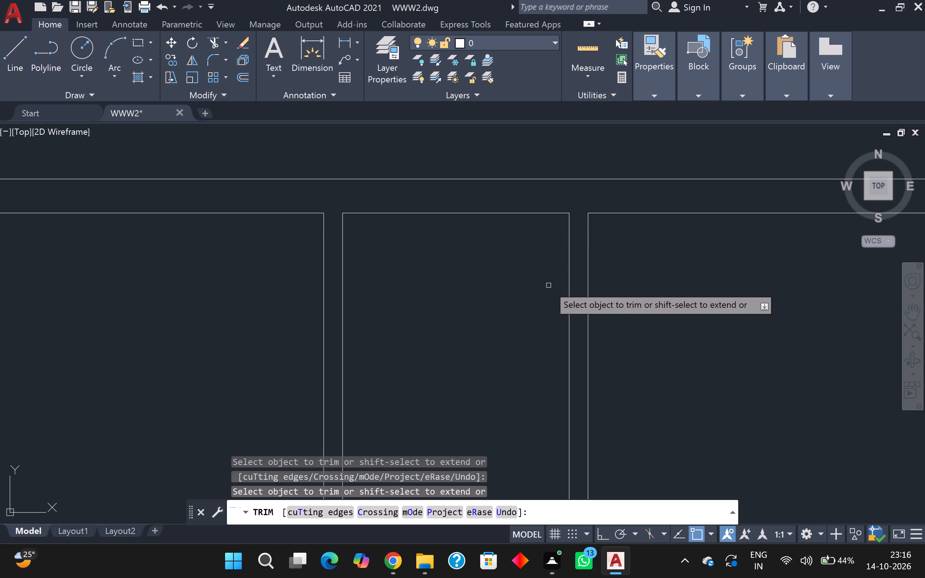
# Trim the crossing lines where the upper-left small room's lower wall meets its right wall, leaving an open junction.
pyautogui.scroll(-3, 548, 288)
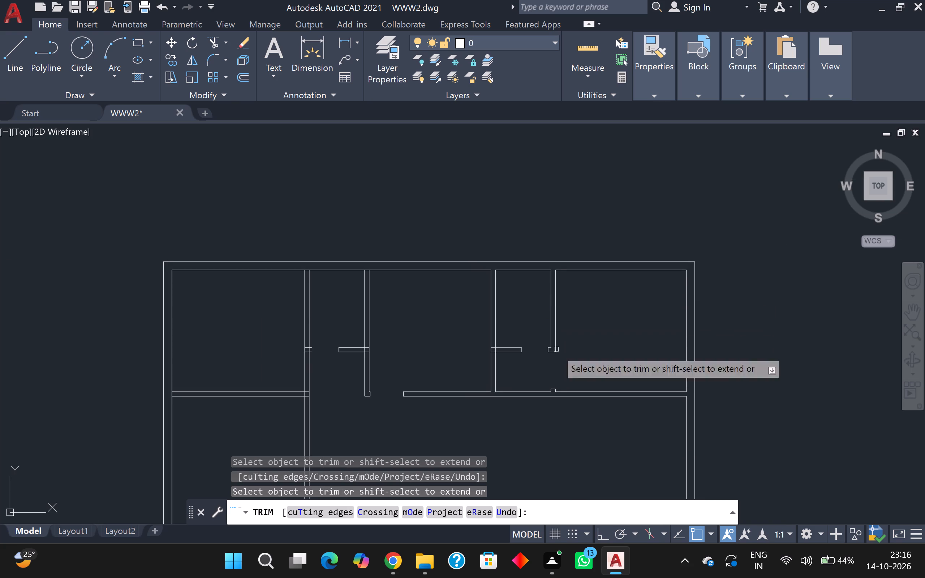
pyautogui.moveTo(633, 347); pyautogui.dragTo(615, 254, button='middle')
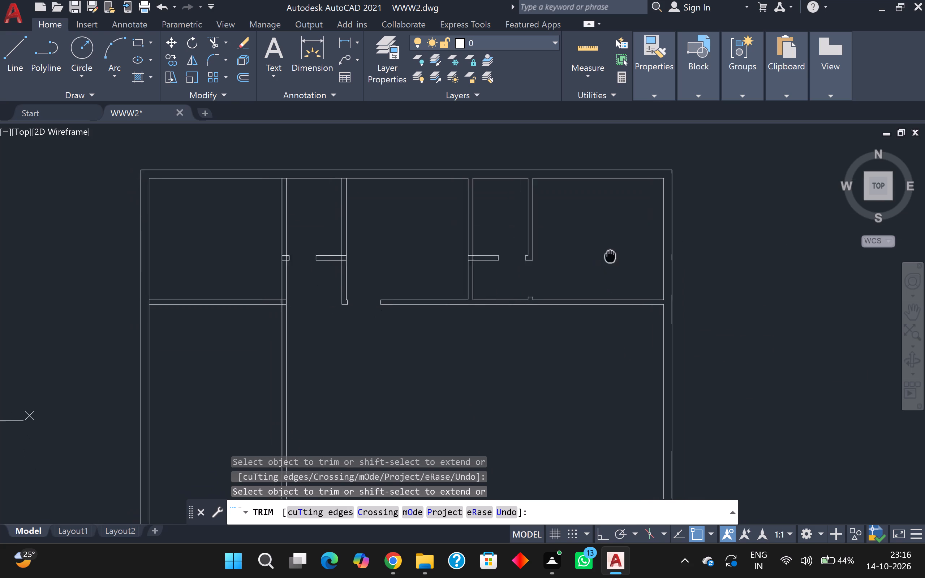
pyautogui.moveTo(615, 254); pyautogui.dragTo(836, 230, button='middle')
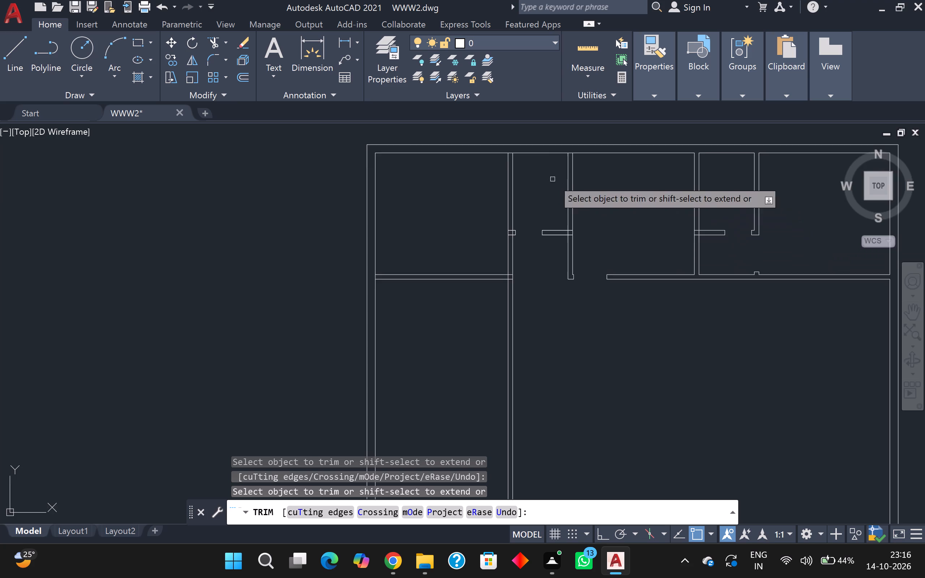
pyautogui.moveTo(551, 202); pyautogui.dragTo(507, 286, button='middle')
pyautogui.scroll(3, 541, 272)
pyautogui.scroll(-2, 512, 245)
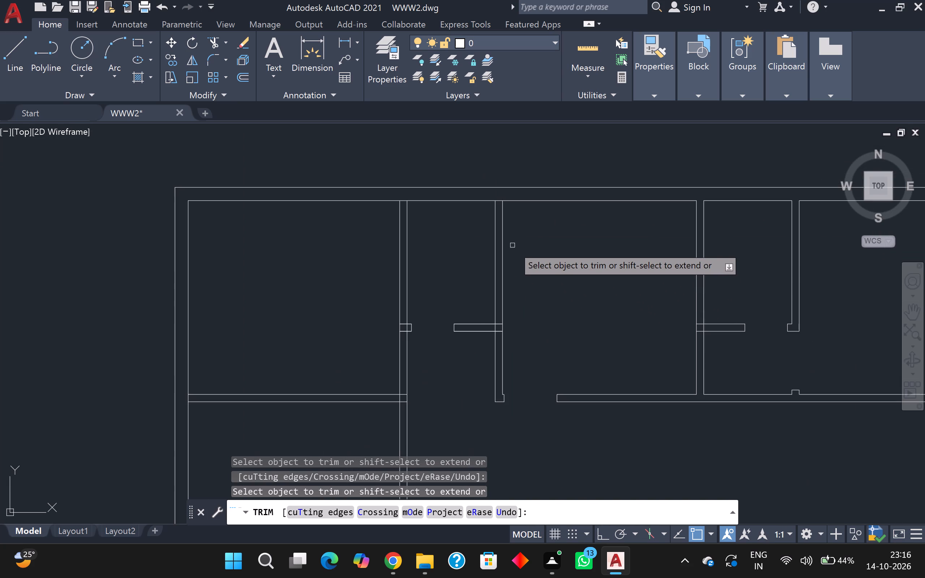
pyautogui.scroll(2, 528, 300)
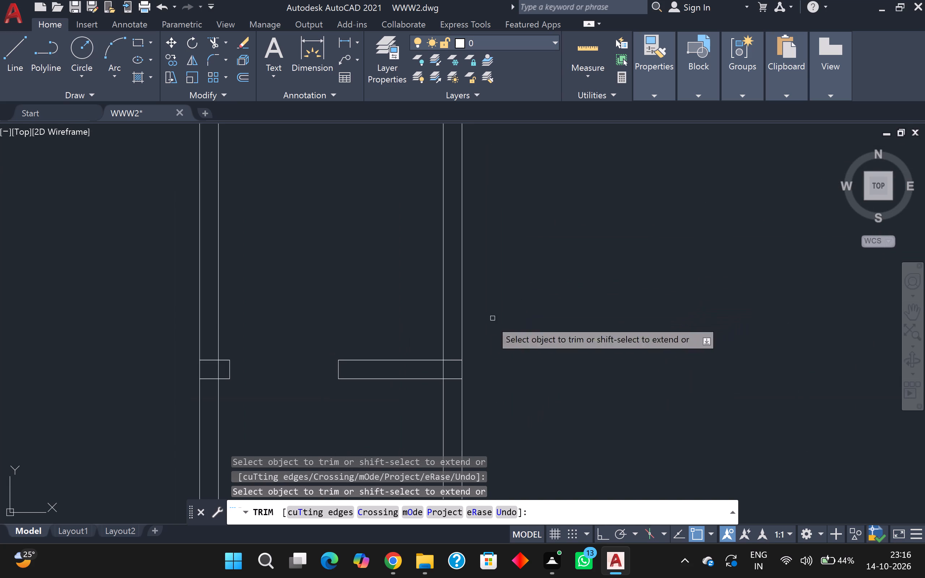
pyautogui.click(456, 358)
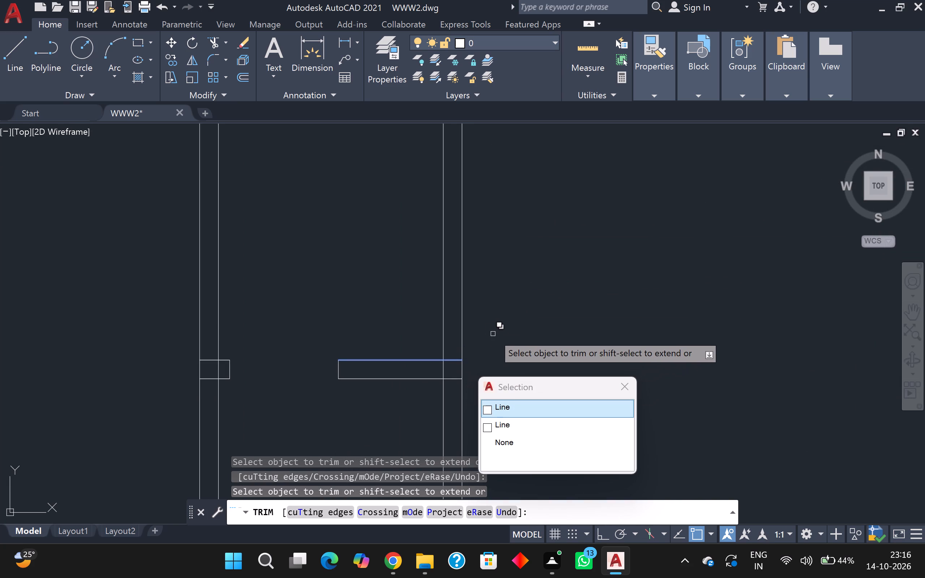
pyautogui.press('Escape')
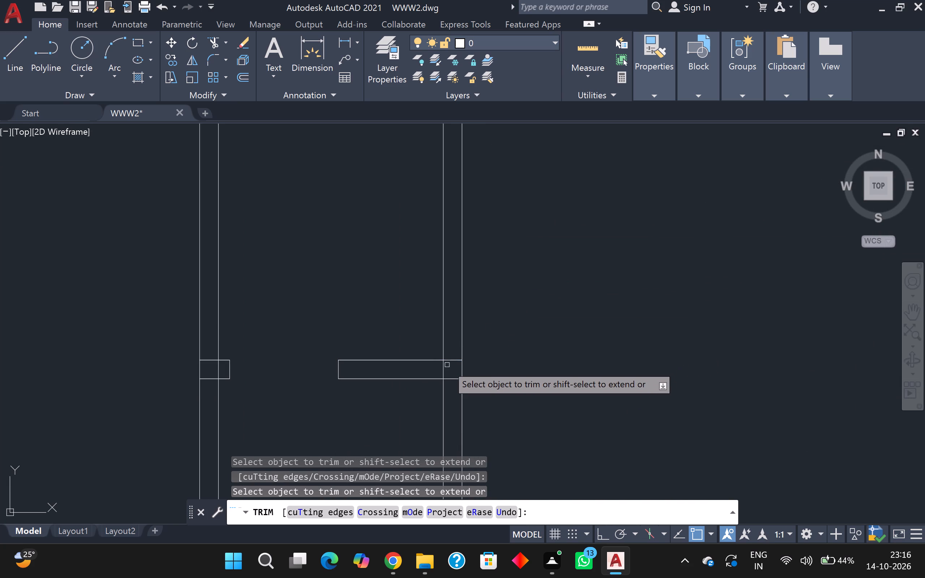
pyautogui.click(453, 347)
pyautogui.click(450, 396)
pyautogui.moveTo(507, 336); pyautogui.dragTo(514, 355, button='middle')
pyautogui.click(449, 389)
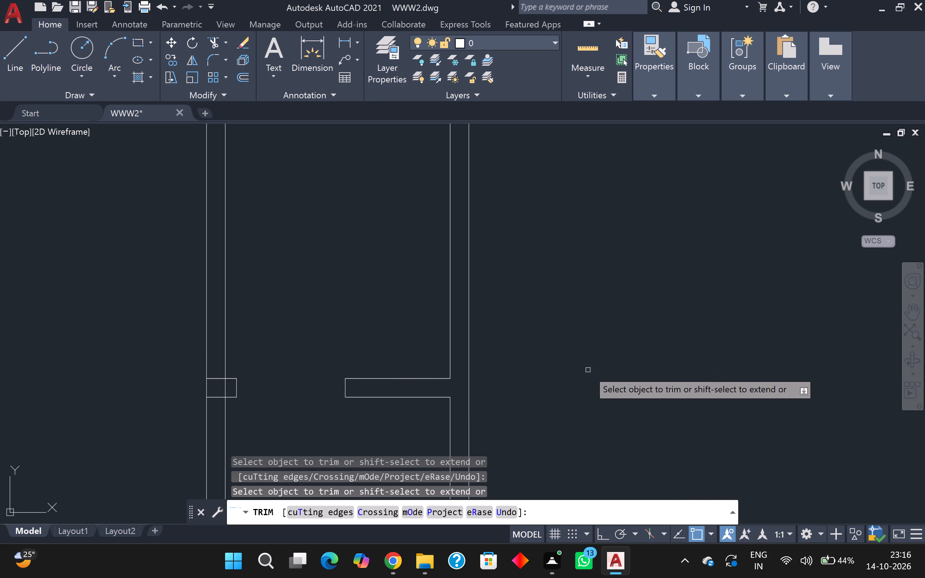
# Trim the top outer wall's inner line where both side walls of the upper-left small room join it.
pyautogui.moveTo(588, 370); pyautogui.dragTo(609, 521, button='middle')
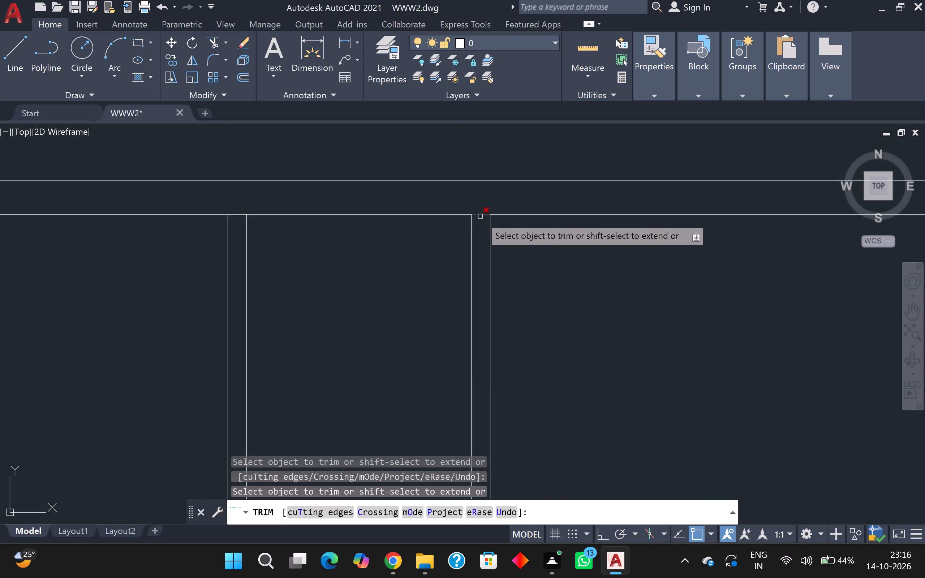
pyautogui.click(480, 216)
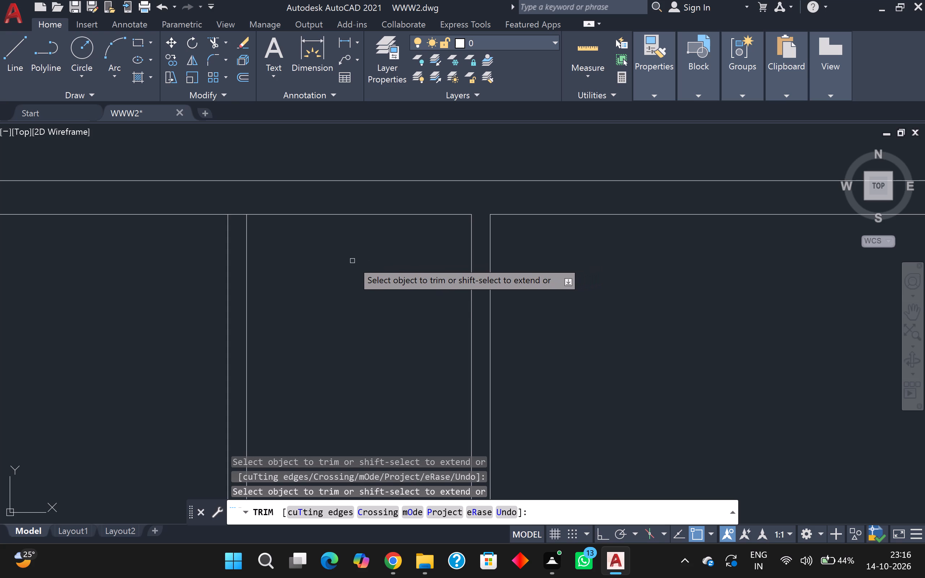
pyautogui.click(235, 215)
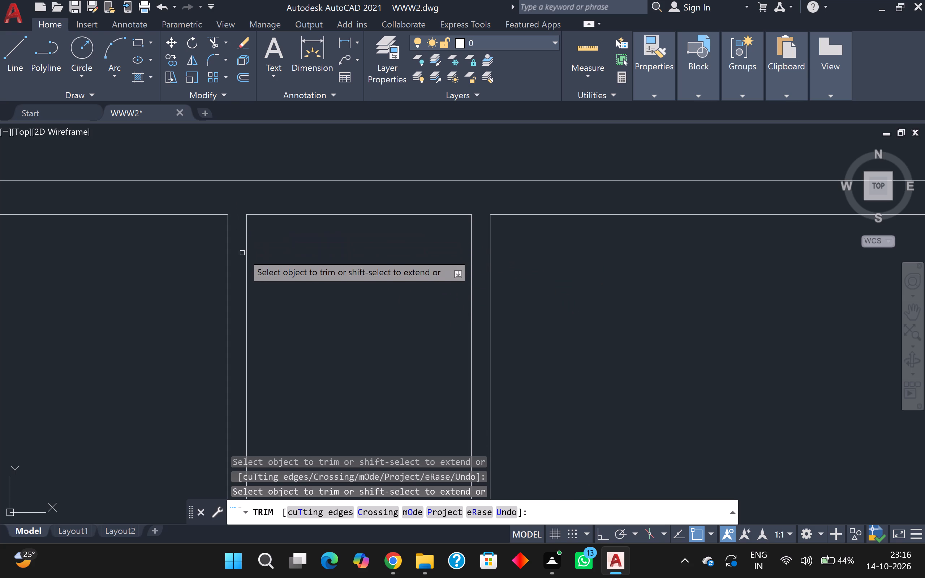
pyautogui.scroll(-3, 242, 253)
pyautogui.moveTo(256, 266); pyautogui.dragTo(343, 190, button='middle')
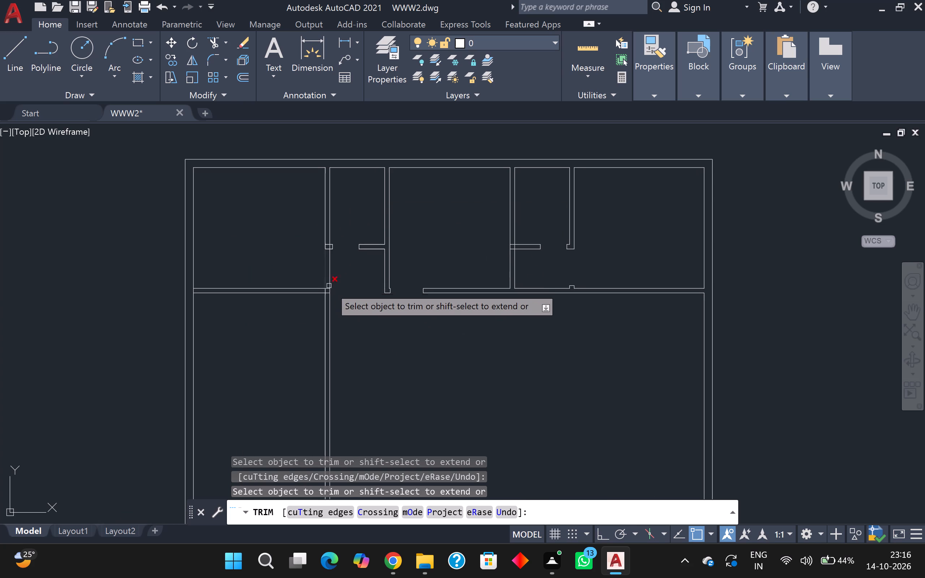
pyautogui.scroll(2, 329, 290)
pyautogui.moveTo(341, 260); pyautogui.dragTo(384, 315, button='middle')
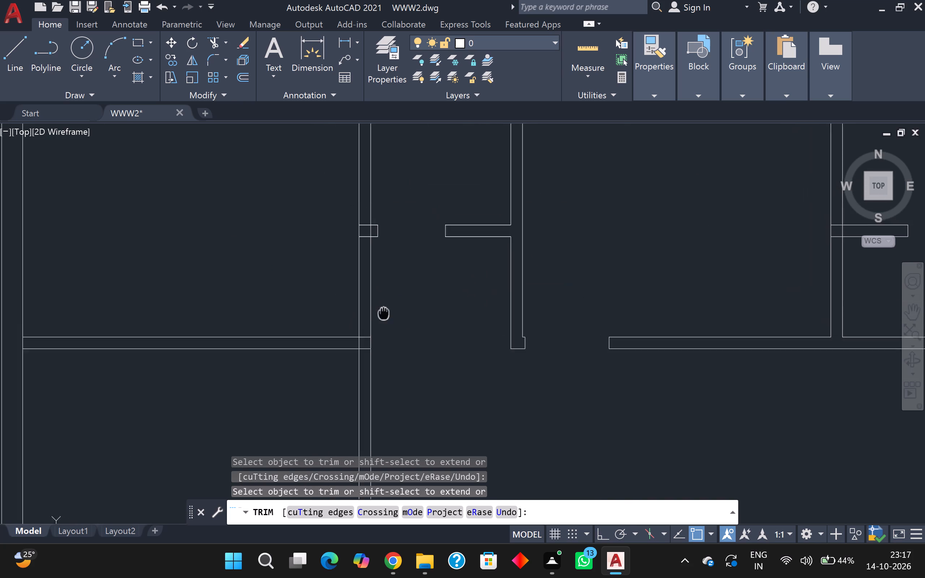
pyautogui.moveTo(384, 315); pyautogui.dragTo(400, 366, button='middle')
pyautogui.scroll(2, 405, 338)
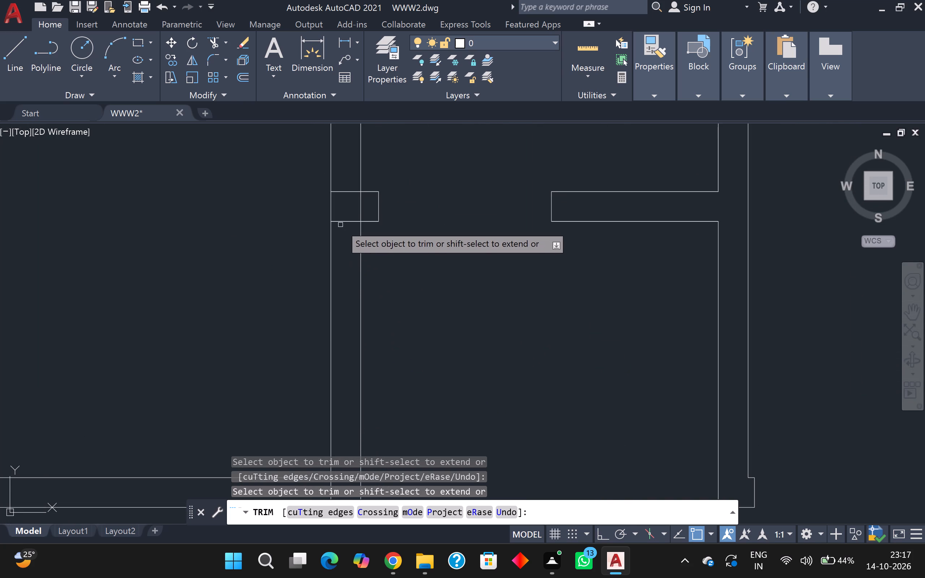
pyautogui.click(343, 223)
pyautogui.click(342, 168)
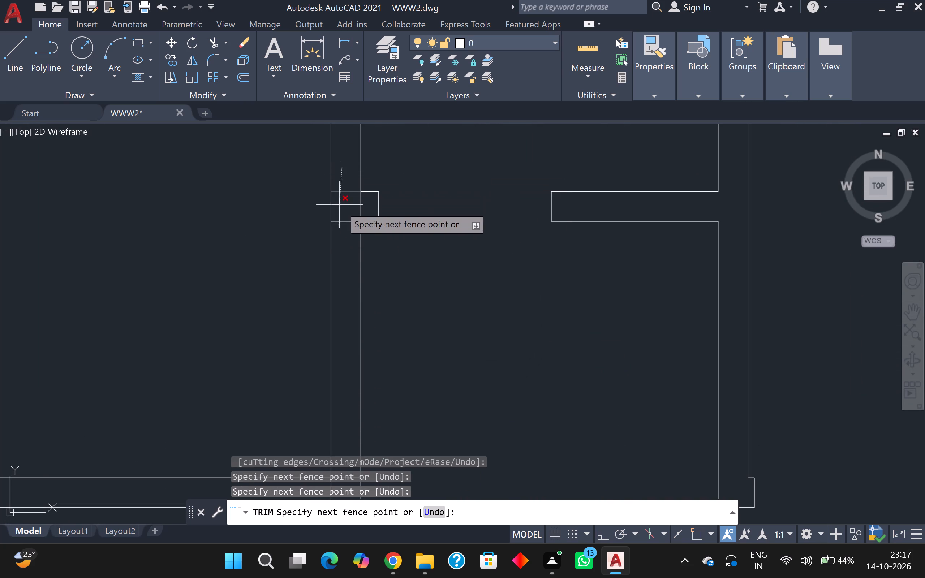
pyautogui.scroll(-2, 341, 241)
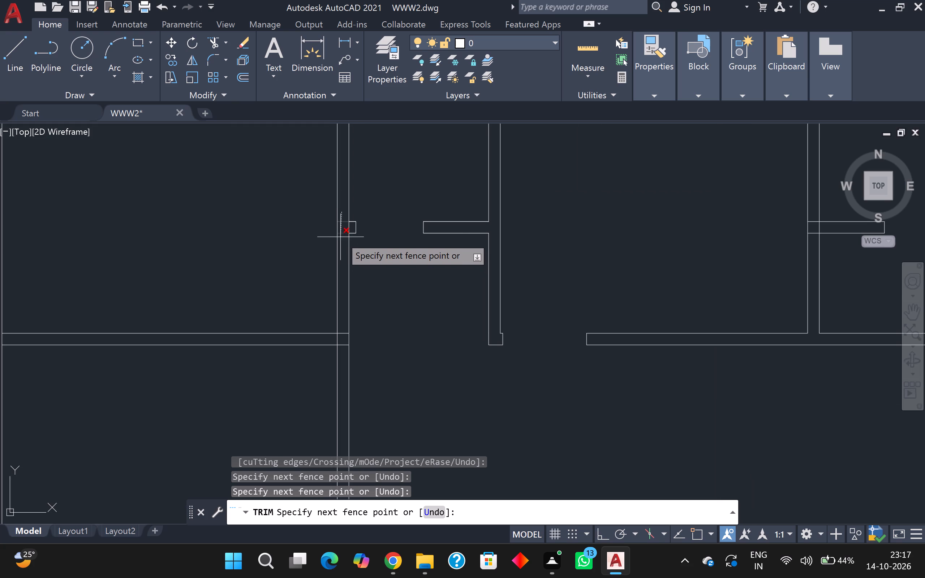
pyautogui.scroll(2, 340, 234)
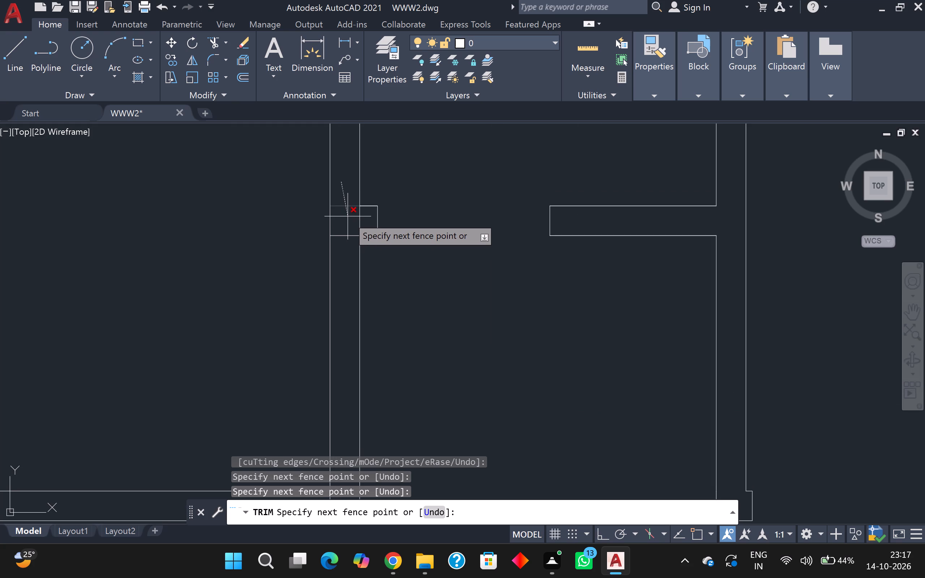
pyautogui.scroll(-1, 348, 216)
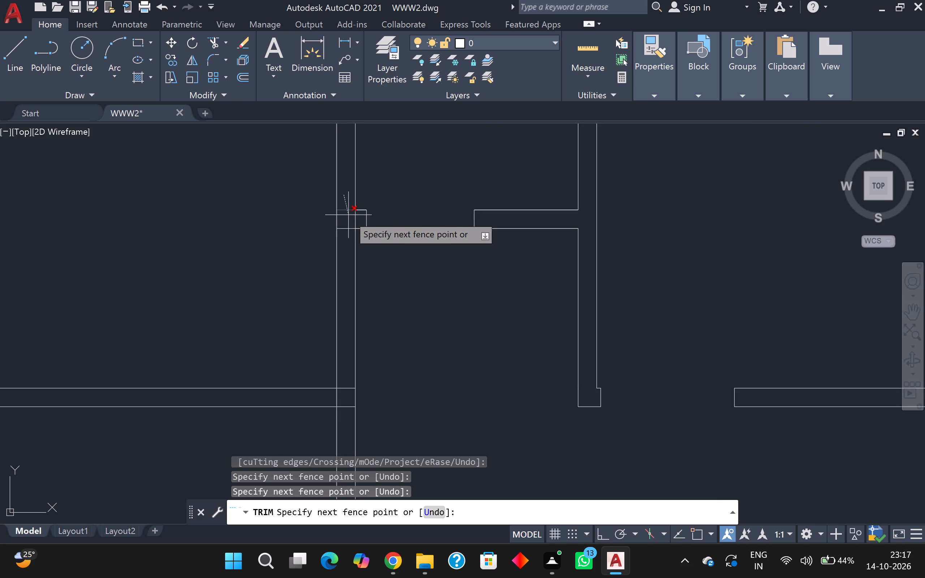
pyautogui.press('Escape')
# Offset the top line of the upper-left large room's lower wall upward by 3".
pyautogui.scroll(-2, 384, 354)
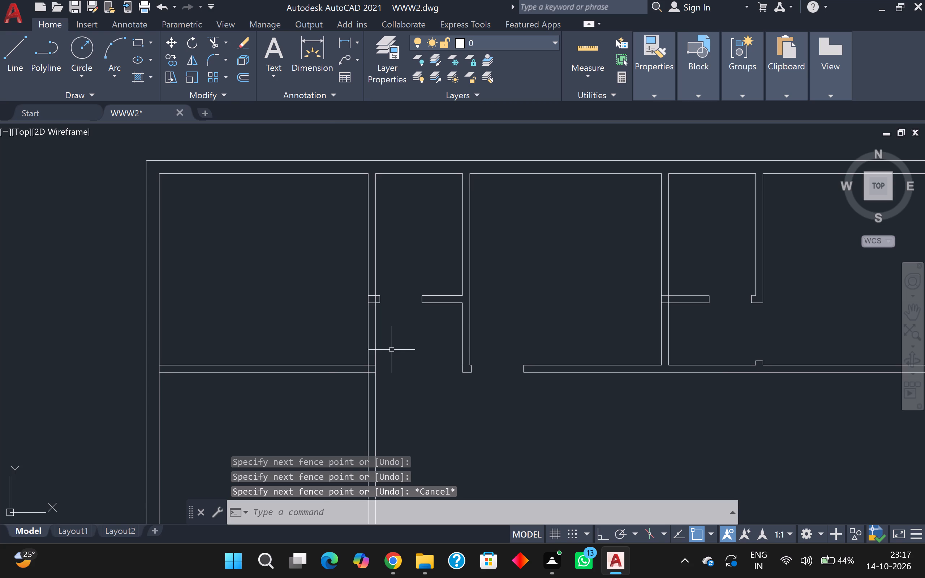
pyautogui.scroll(2, 392, 361)
pyautogui.press('o')
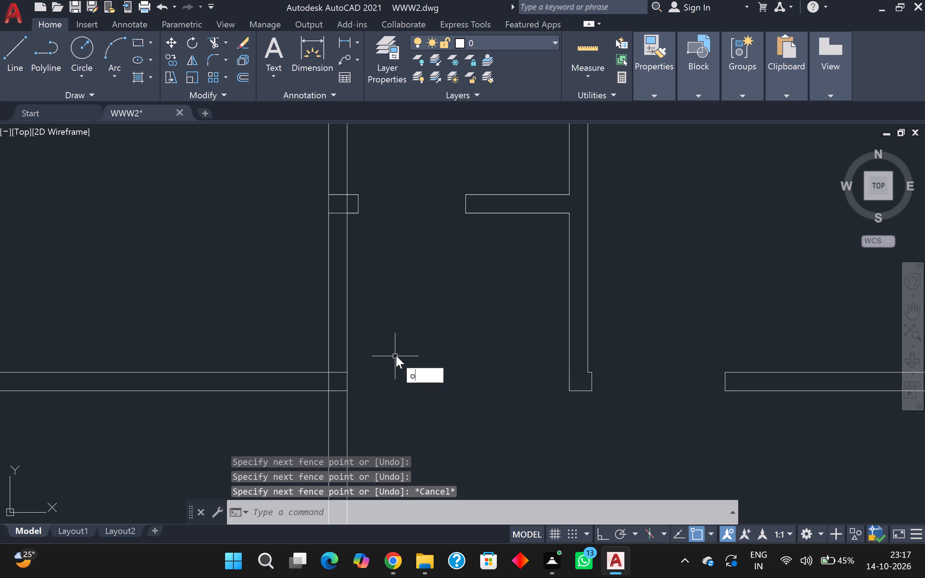
pyautogui.press('Return')
pyautogui.press('Return')
pyautogui.click(341, 373)
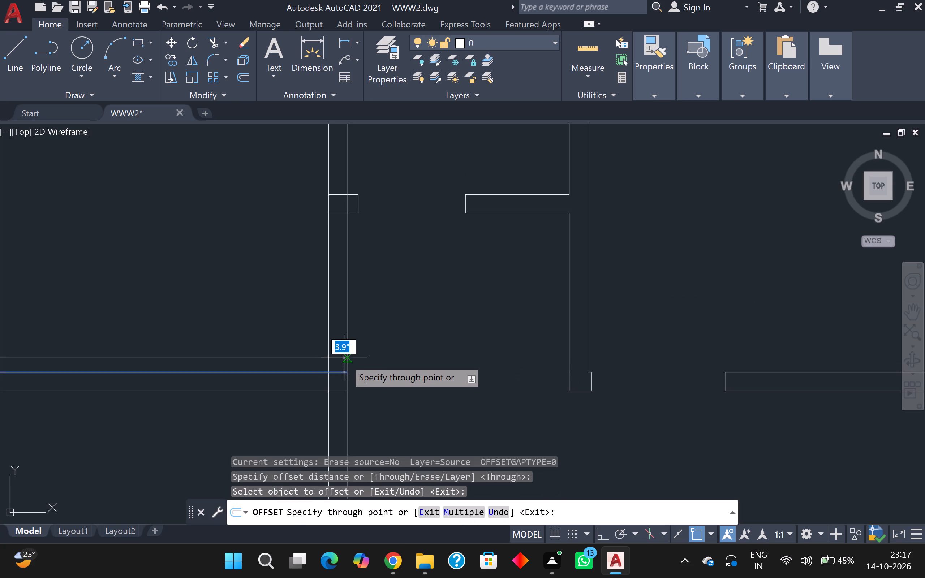
pyautogui.press('3')
pyautogui.press('Return')
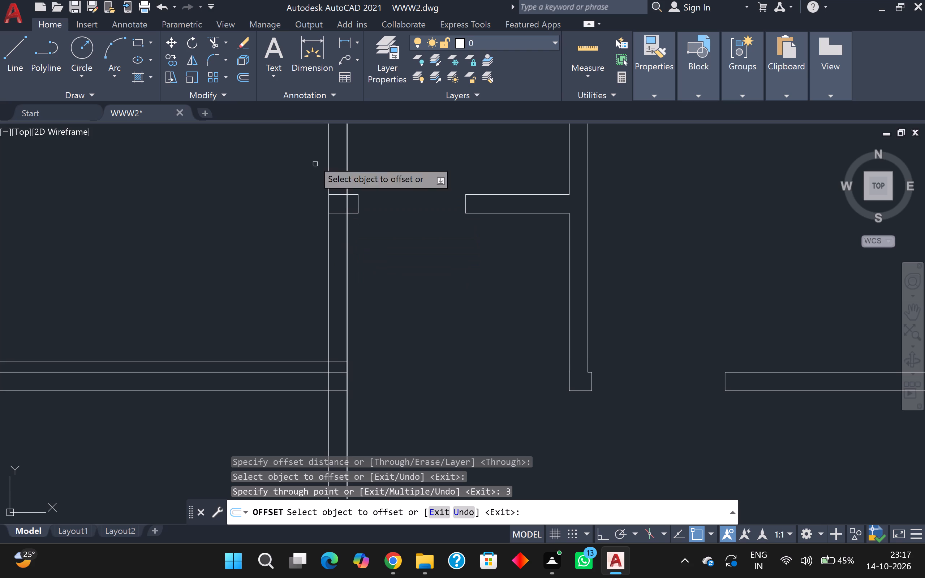
# Cut an opening in the upper-left small room's left wall below its jamb stub, and trim the offset line to the wall's thickness.
pyautogui.click(216, 45)
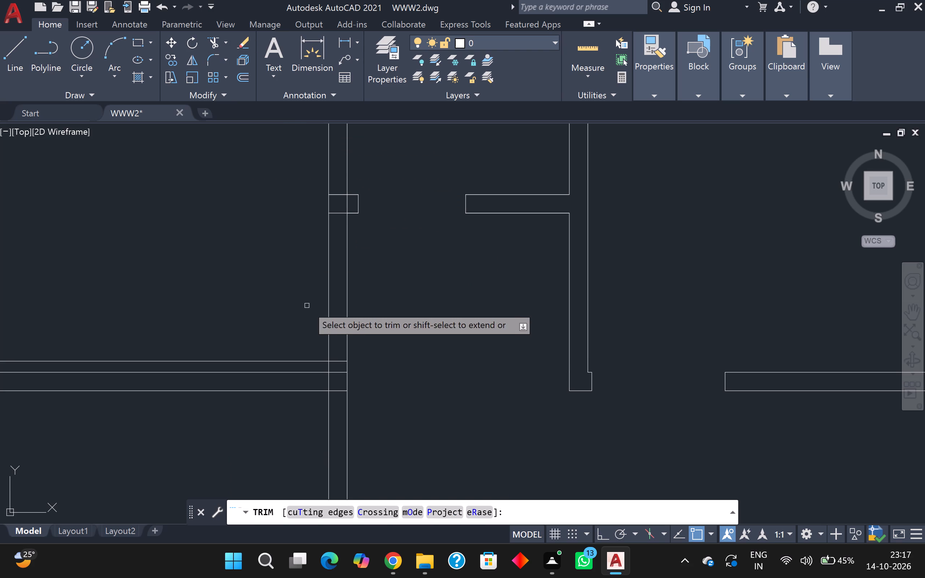
pyautogui.click(307, 303)
pyautogui.click(363, 297)
pyautogui.click(301, 363)
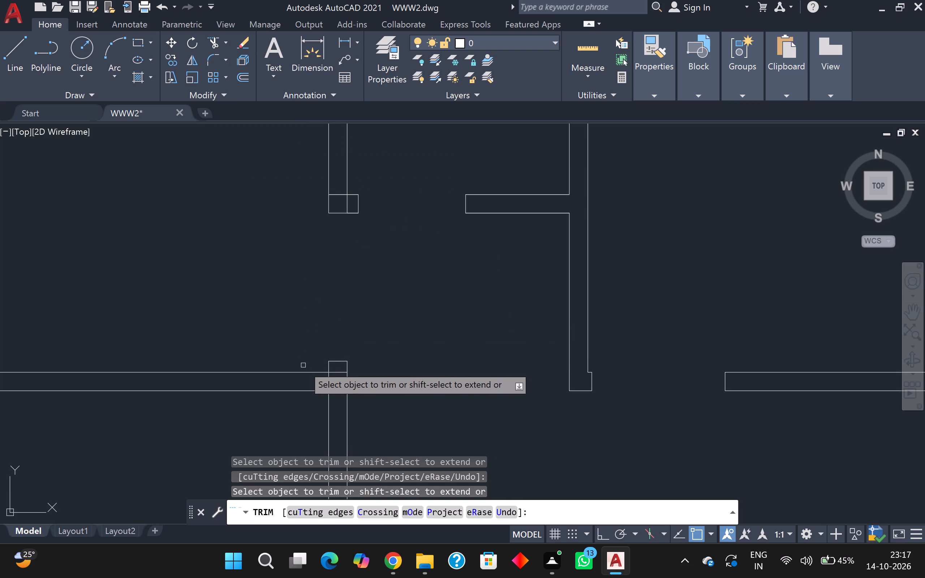
# Trim the inner lines where the upper-left large room's lower wall meets the vertical partition, below the new opening's jamb.
pyautogui.click(328, 380)
pyautogui.click(337, 374)
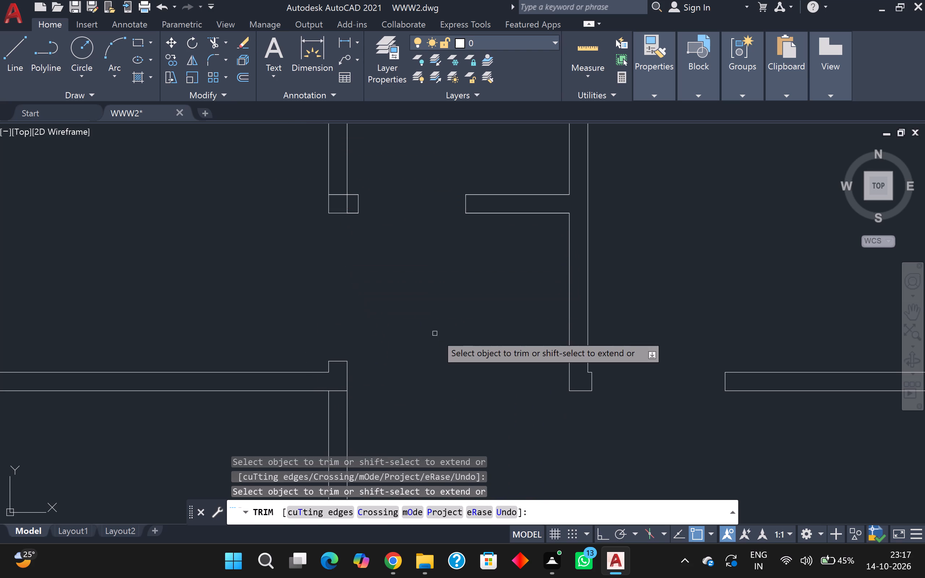
# Trim the inner lines crossing the jamb stub at the bottom end of the upper-left small room's left wall.
pyautogui.scroll(-1, 429, 330)
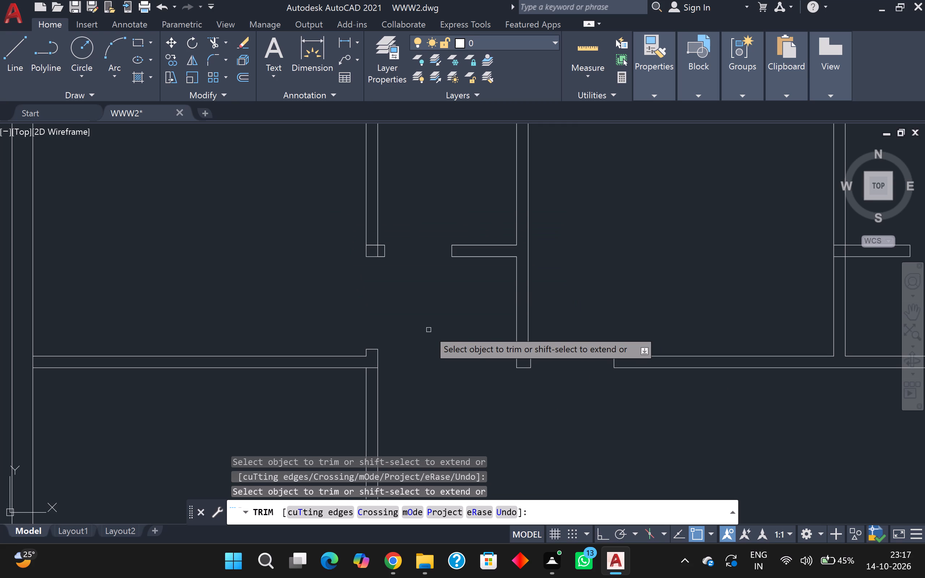
pyautogui.scroll(2, 429, 330)
pyautogui.scroll(-2, 426, 328)
pyautogui.moveTo(411, 306); pyautogui.dragTo(433, 406, button='middle')
pyautogui.scroll(2, 410, 388)
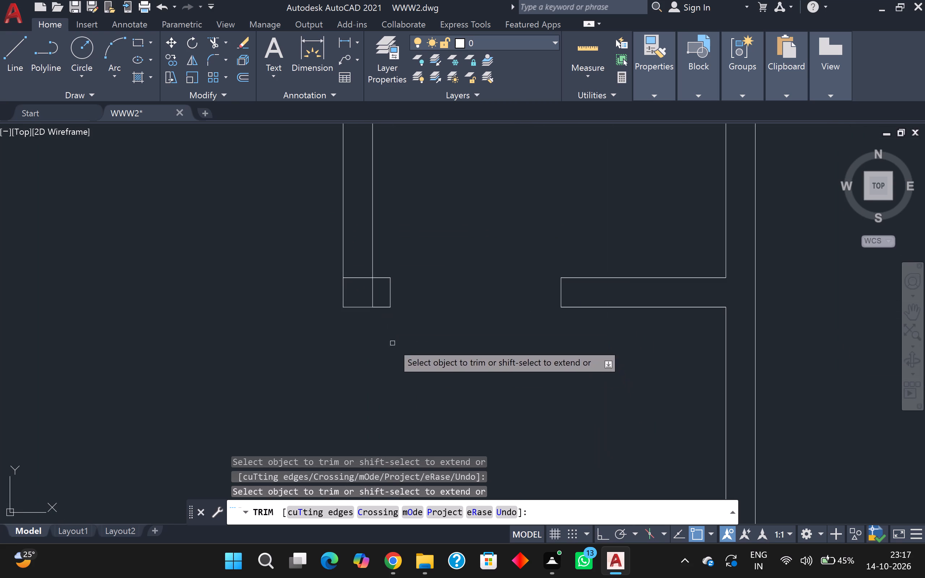
pyautogui.click(374, 296)
pyautogui.click(361, 275)
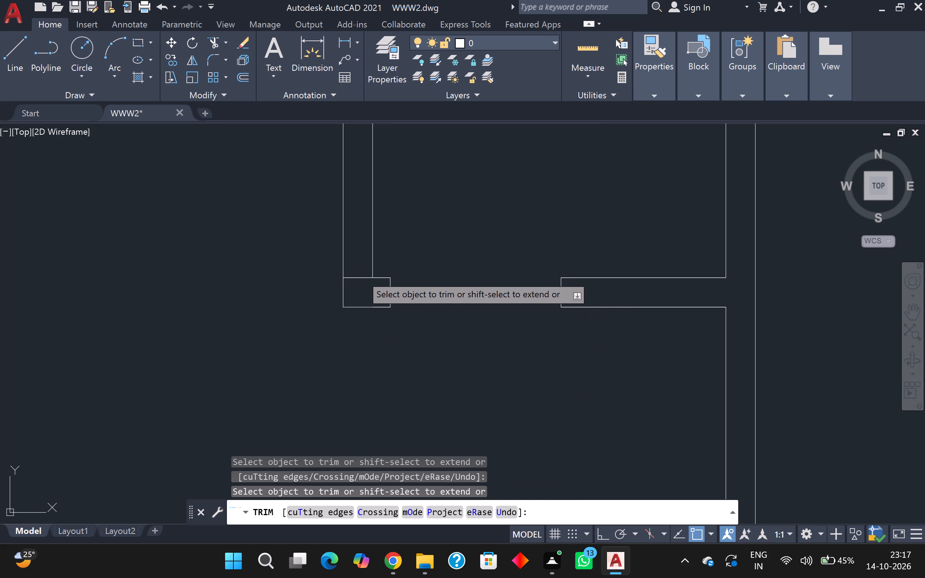
pyautogui.click(361, 283)
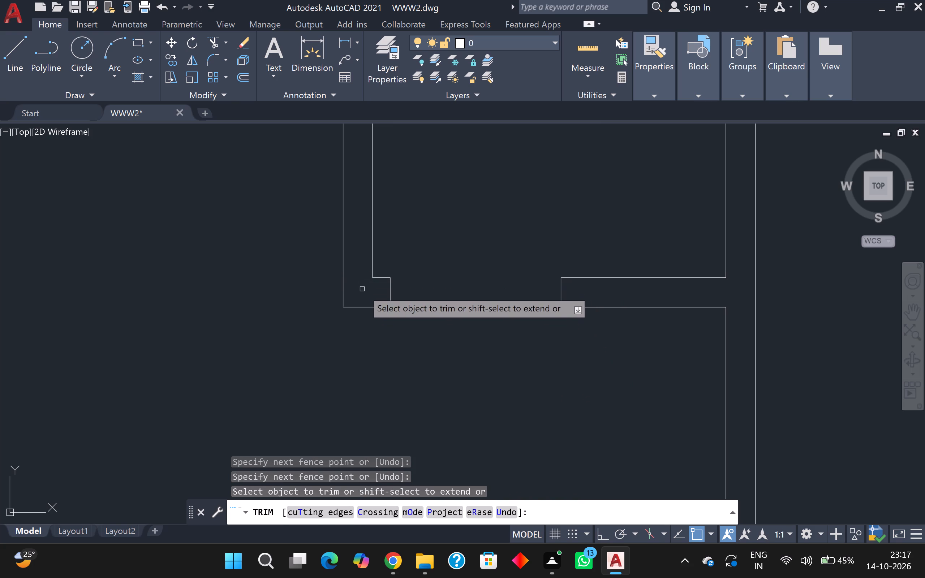
# Trim away both lines of the vertical partition running below the upper-left large room's lower wall.
pyautogui.scroll(-3, 387, 380)
pyautogui.moveTo(408, 395); pyautogui.dragTo(399, 306, button='middle')
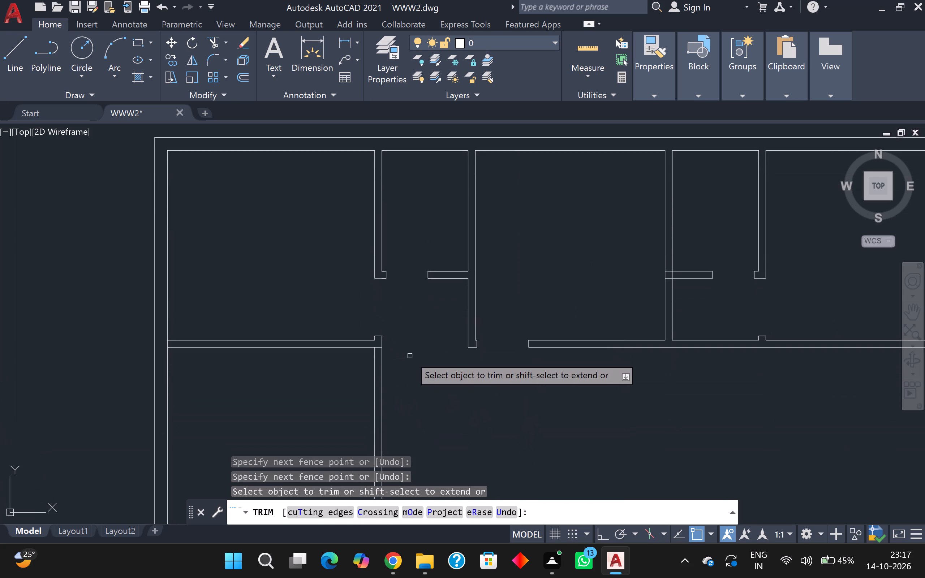
pyautogui.moveTo(410, 357); pyautogui.dragTo(428, 286, button='middle')
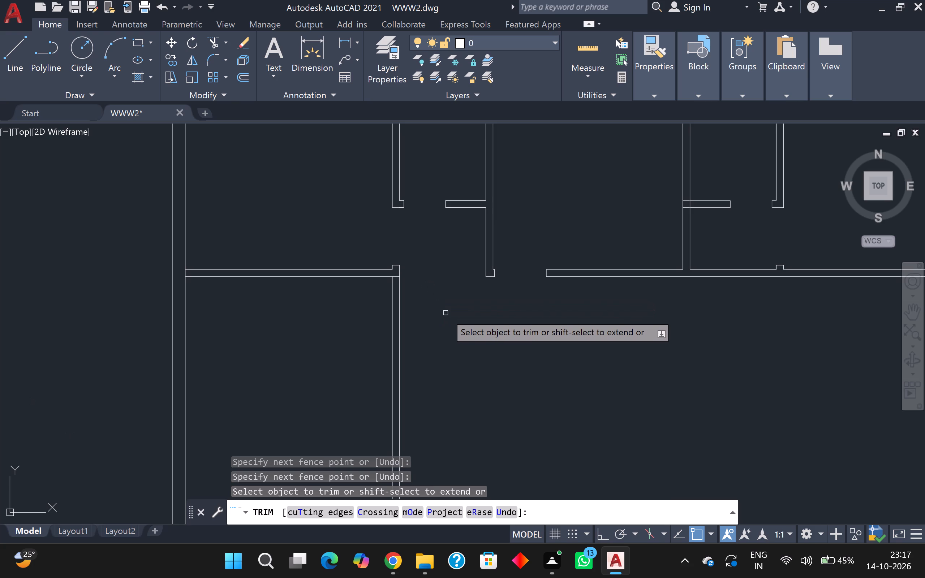
pyautogui.moveTo(458, 344); pyautogui.dragTo(455, 300, button='middle')
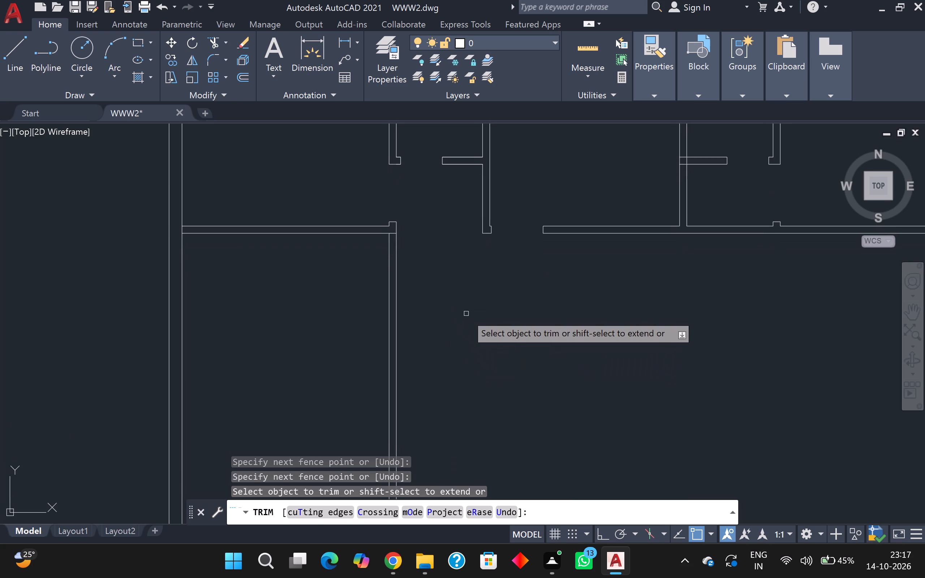
pyautogui.click(466, 314)
pyautogui.click(362, 318)
pyautogui.scroll(-3, 366, 318)
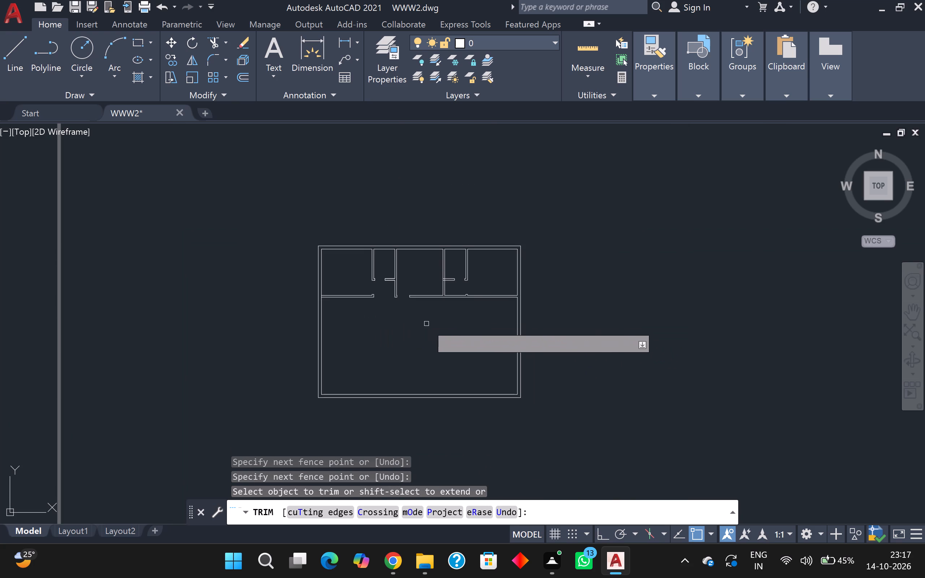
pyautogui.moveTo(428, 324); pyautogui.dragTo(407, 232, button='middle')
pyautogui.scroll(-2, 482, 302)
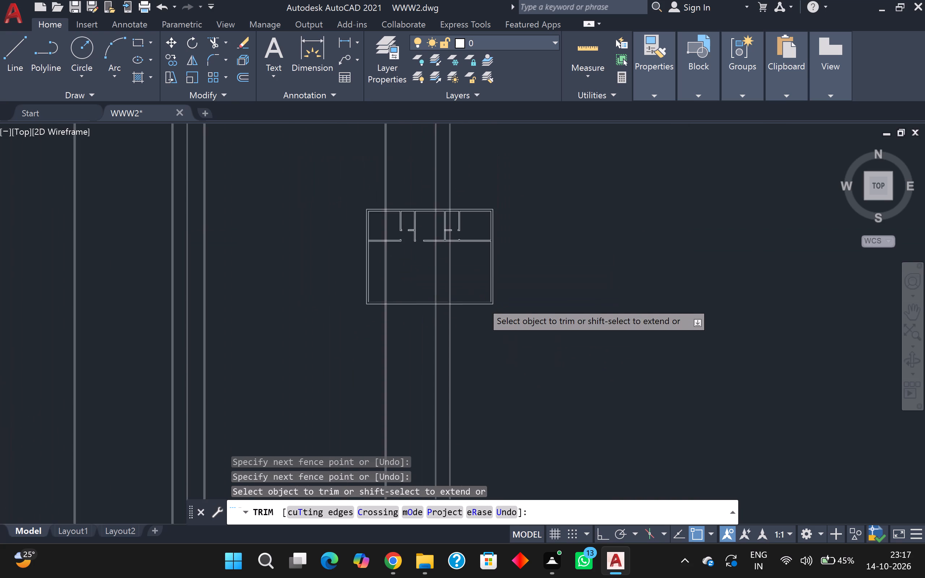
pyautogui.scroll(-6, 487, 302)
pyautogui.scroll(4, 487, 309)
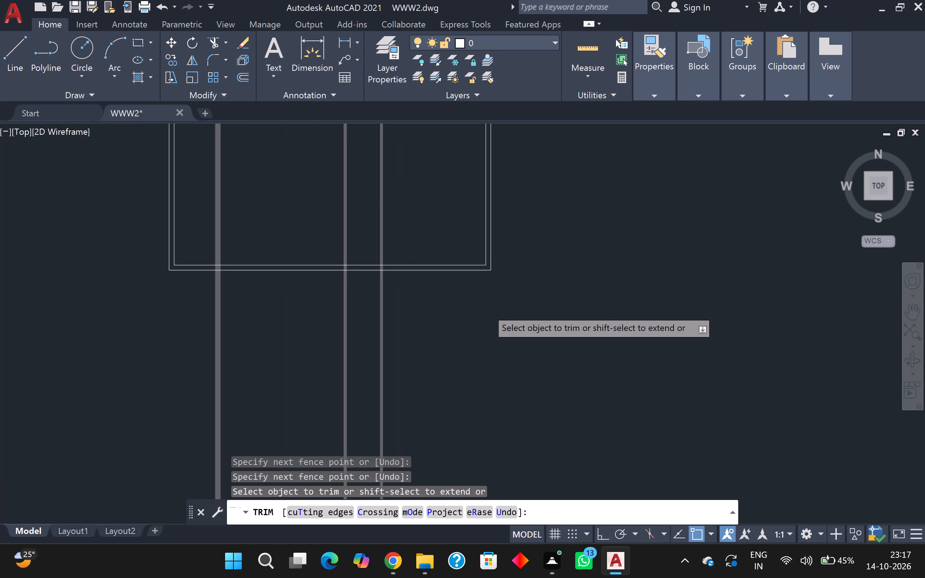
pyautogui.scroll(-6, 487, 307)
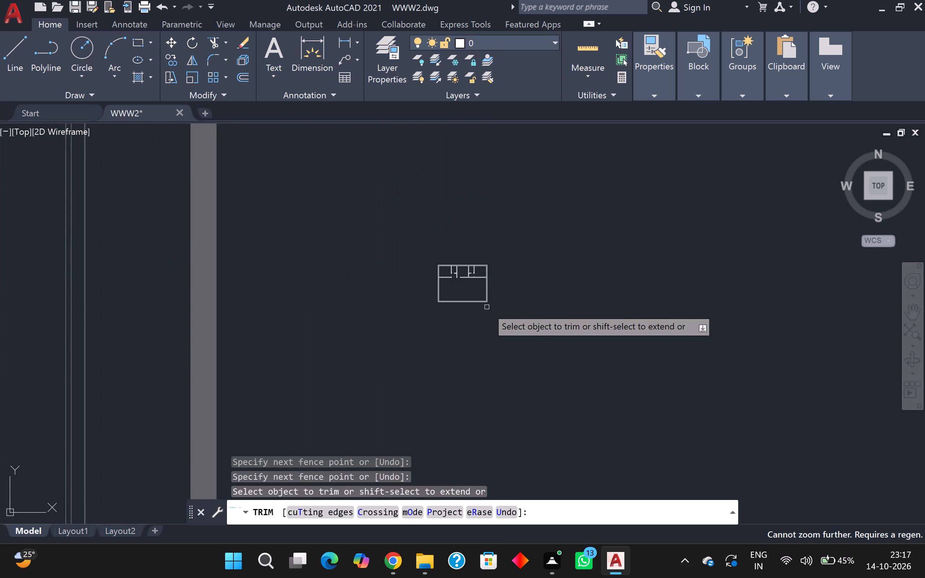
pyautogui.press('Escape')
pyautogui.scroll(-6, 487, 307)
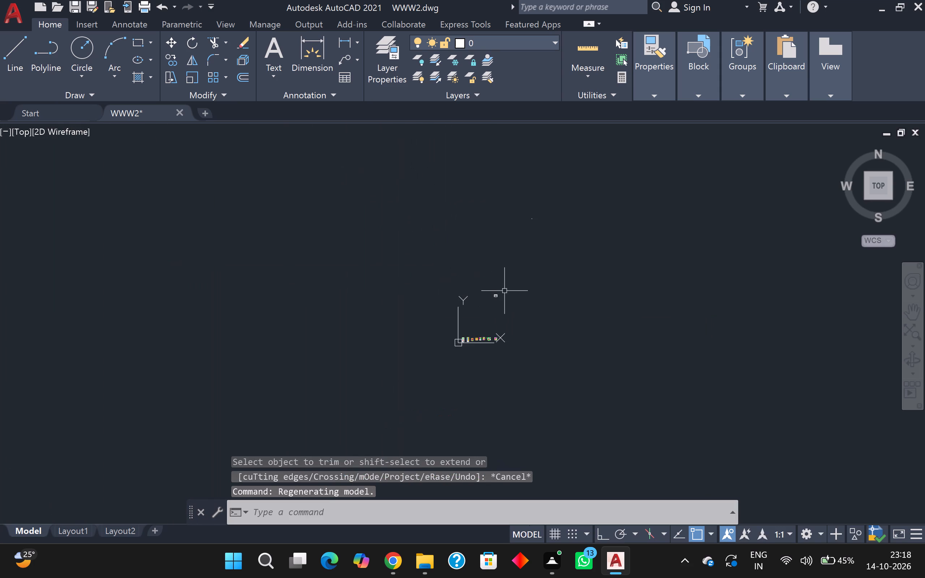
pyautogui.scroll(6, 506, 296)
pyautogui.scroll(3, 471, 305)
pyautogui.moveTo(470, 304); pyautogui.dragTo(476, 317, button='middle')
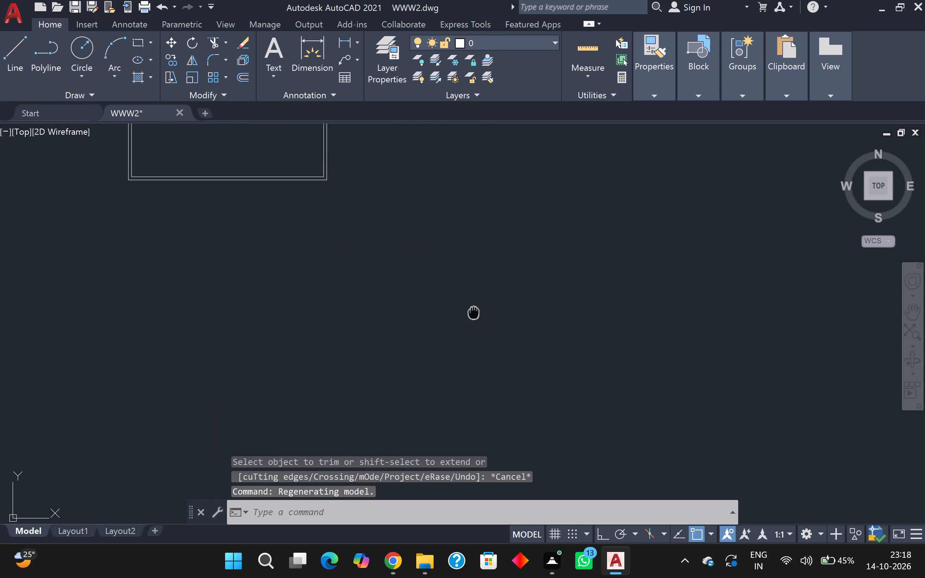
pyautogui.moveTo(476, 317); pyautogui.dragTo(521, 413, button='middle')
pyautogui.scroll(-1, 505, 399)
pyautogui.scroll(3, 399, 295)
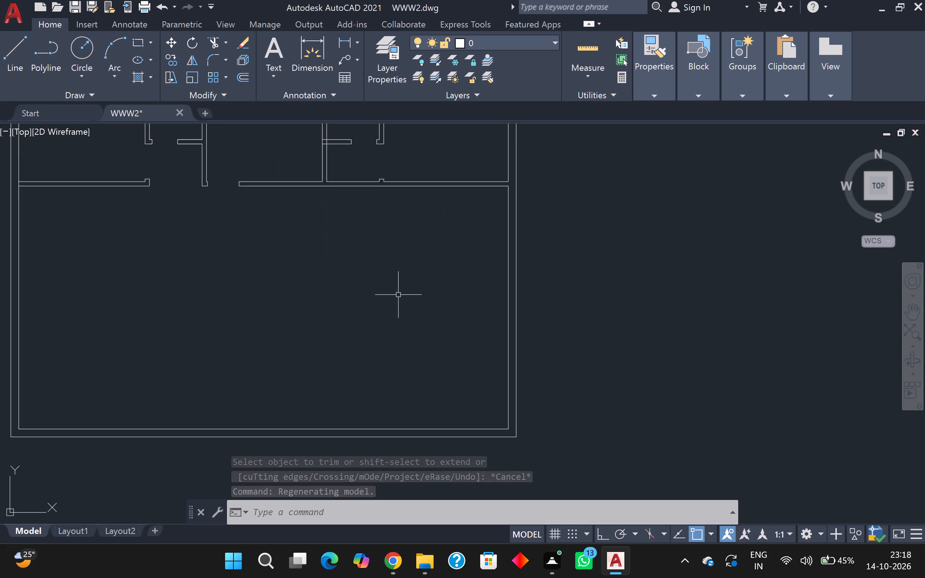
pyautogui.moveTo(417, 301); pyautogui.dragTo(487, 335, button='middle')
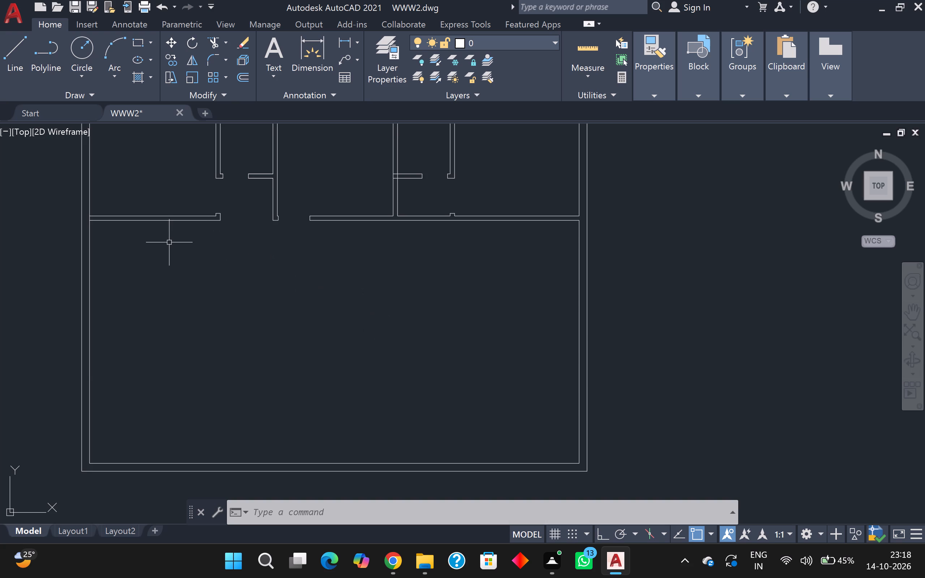
# Offset the lower line of the upper-left large room's lower wall 12' downward, and offset the copy 5" downward as a partition.
pyautogui.press('o')
pyautogui.press('Return')
pyautogui.press('Return')
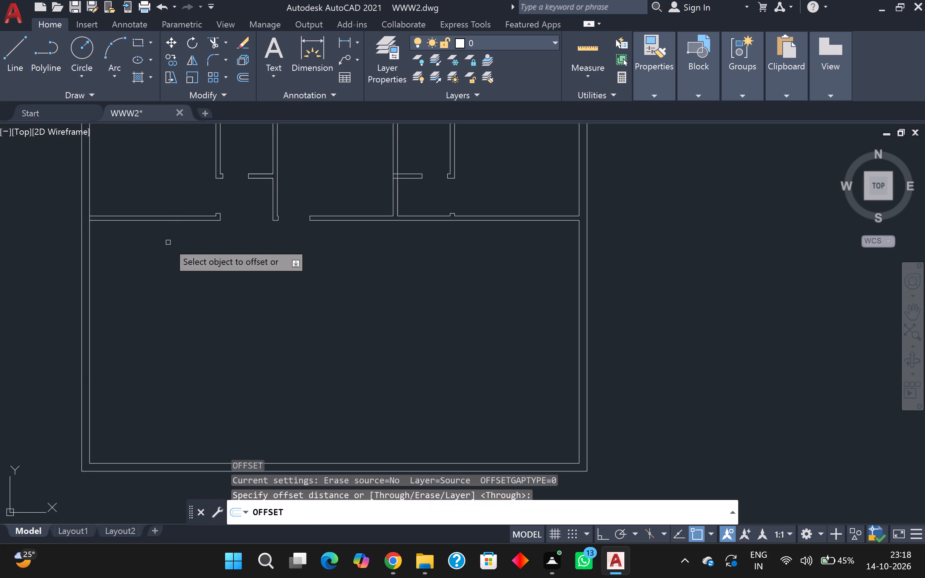
pyautogui.click(155, 220)
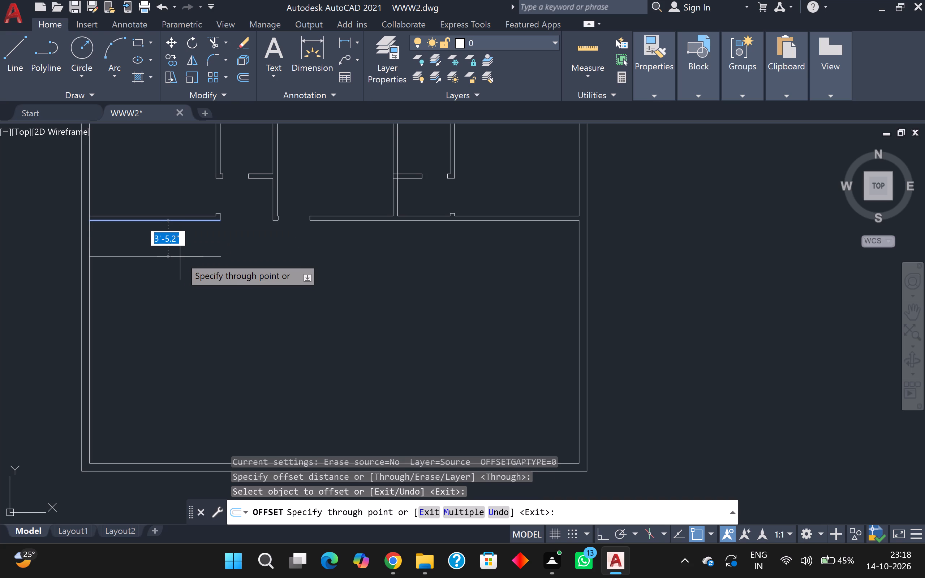
pyautogui.write('12')
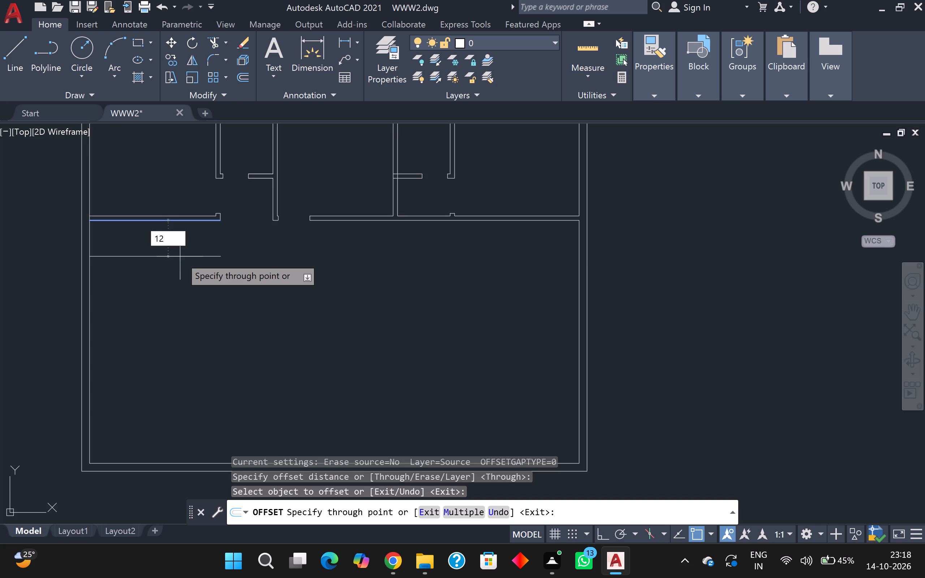
pyautogui.press("'")
pyautogui.press('Return')
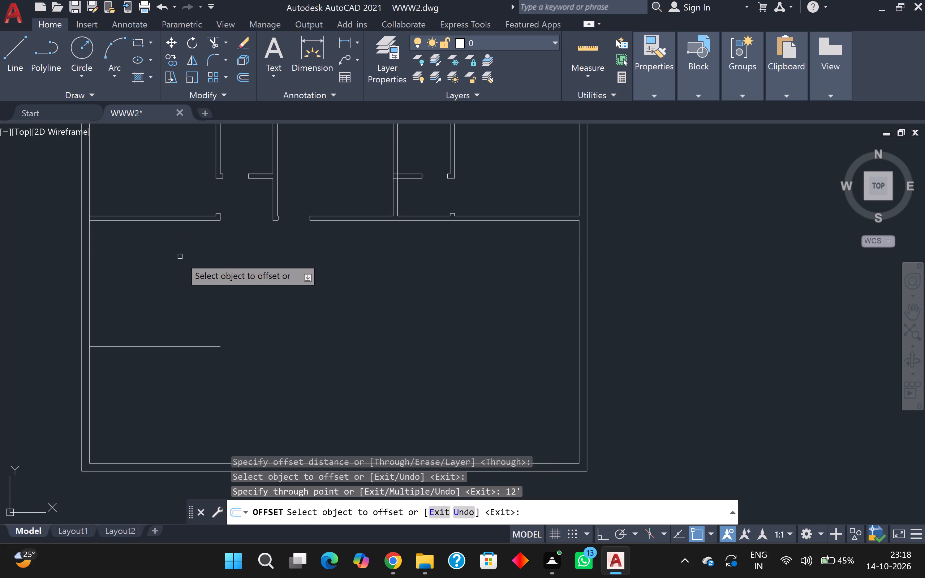
pyautogui.click(184, 348)
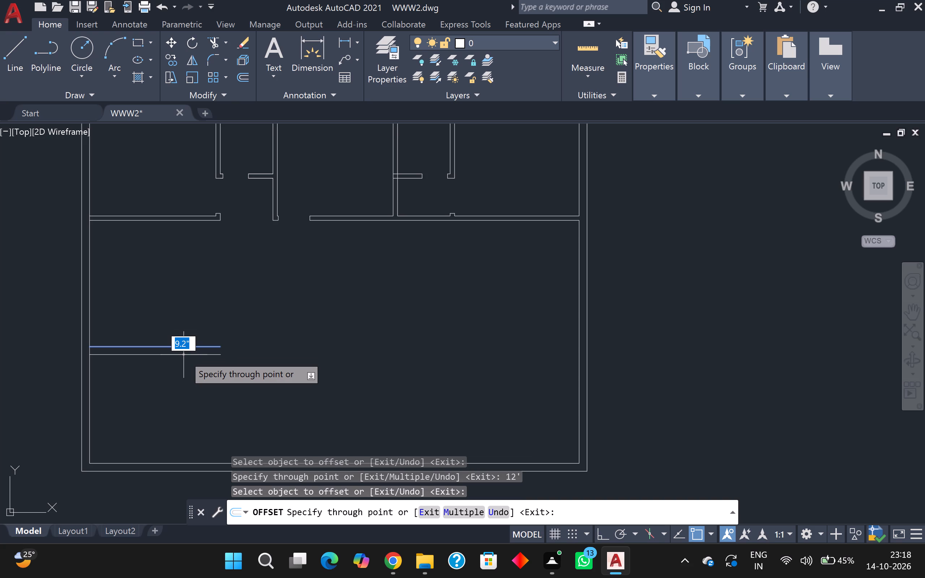
pyautogui.press('5')
pyautogui.press('Return')
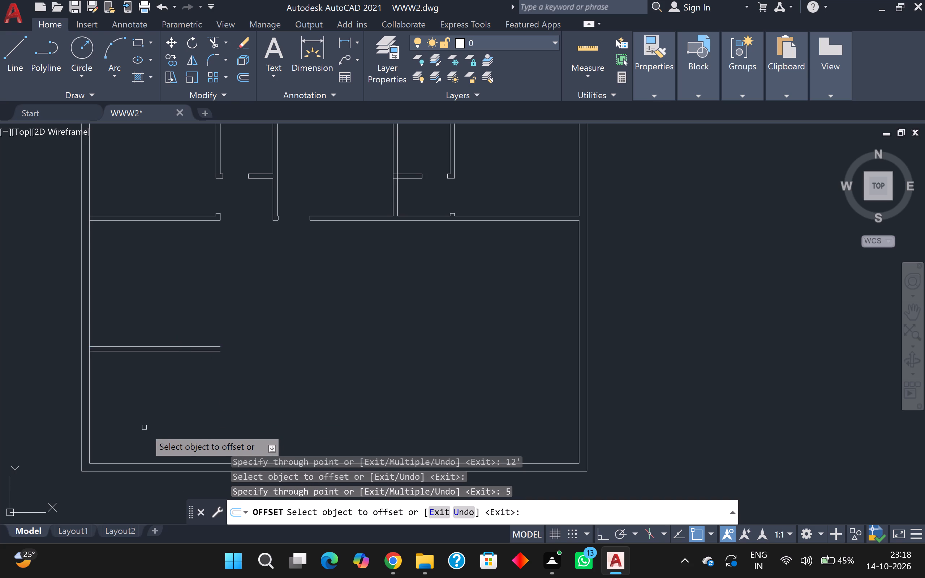
# Offset the left outer wall's inner line 14' to the right, and offset the copy another 5" right to form a vertical partition.
pyautogui.click(90, 431)
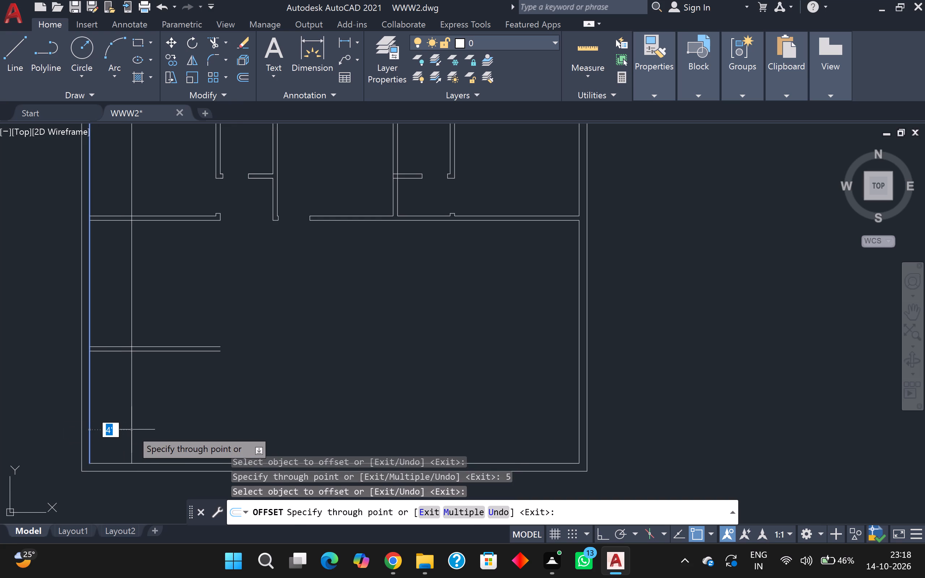
pyautogui.write("14'")
pyautogui.press('Return')
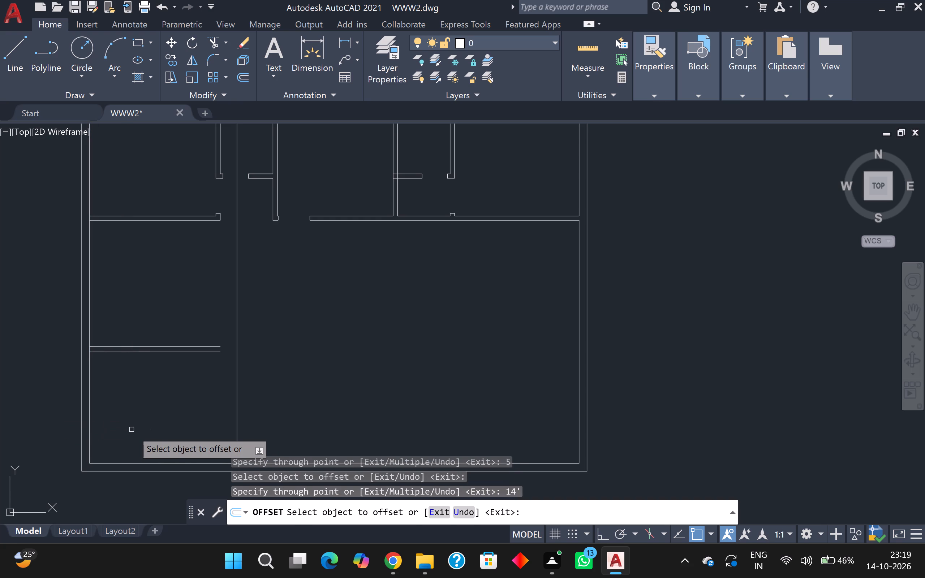
pyautogui.click(238, 420)
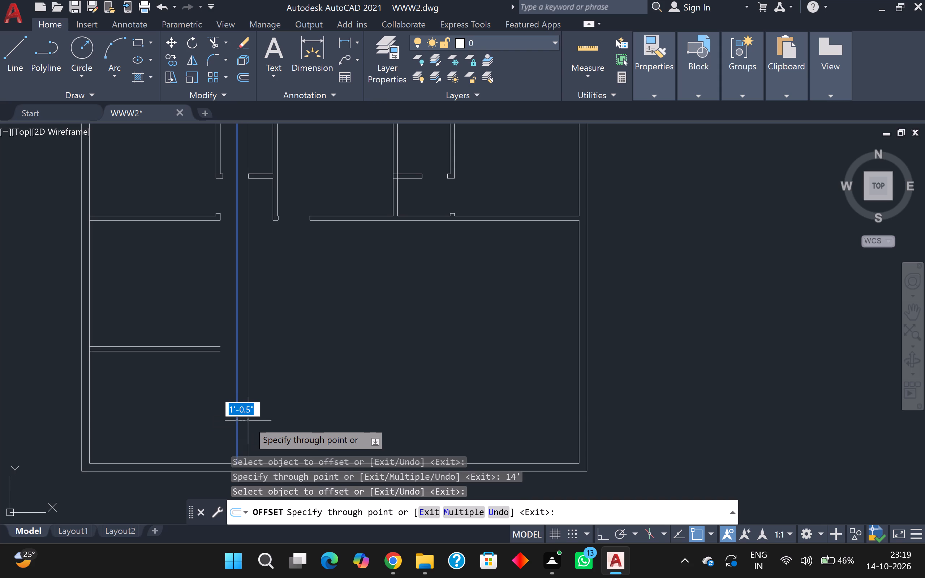
pyautogui.press('5')
pyautogui.press('Return')
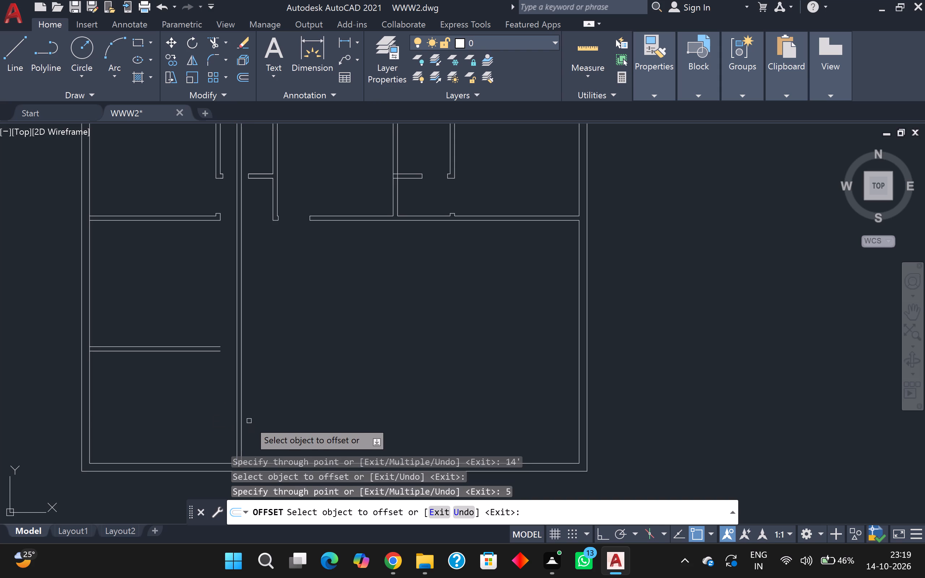
# Extend both lines of the new horizontal partition to the far line of the new vertical partition.
pyautogui.scroll(2, 238, 354)
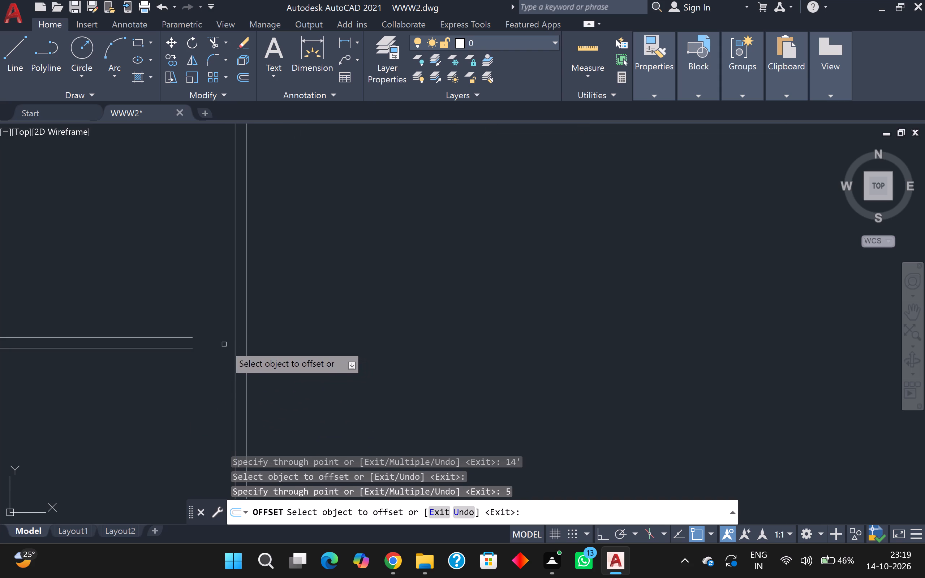
pyautogui.click(208, 38)
pyautogui.keyDown('shift'); pyautogui.click(166, 337); pyautogui.keyUp('shift')
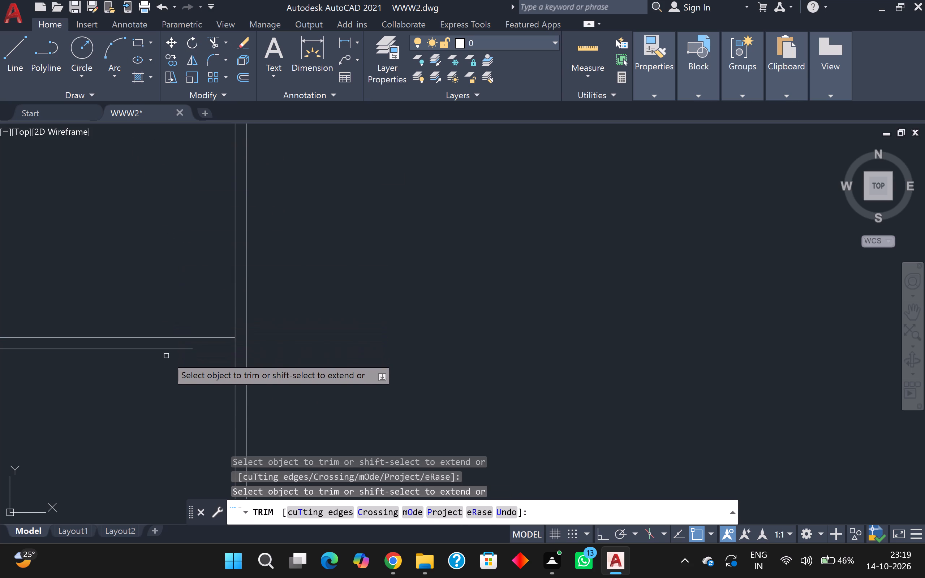
pyautogui.keyDown('shift'); pyautogui.click(177, 350); pyautogui.keyUp('shift')
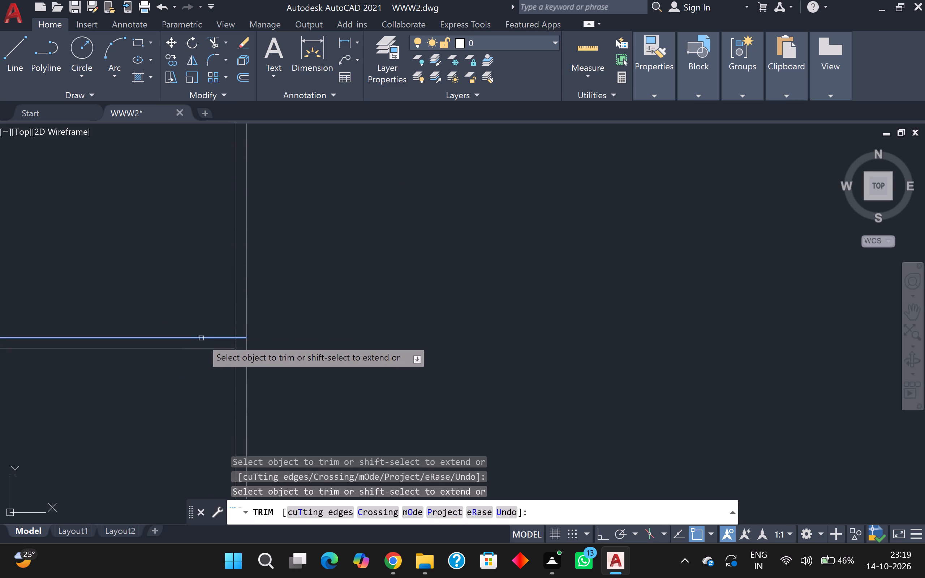
pyautogui.keyDown('shift'); pyautogui.click(205, 336); pyautogui.keyUp('shift')
pyautogui.keyDown('shift'); pyautogui.click(207, 348); pyautogui.keyUp('shift')
# Trim away both lines of the new vertical partition above the new horizontal partition, closing off the lower-left room.
pyautogui.scroll(-2, 280, 389)
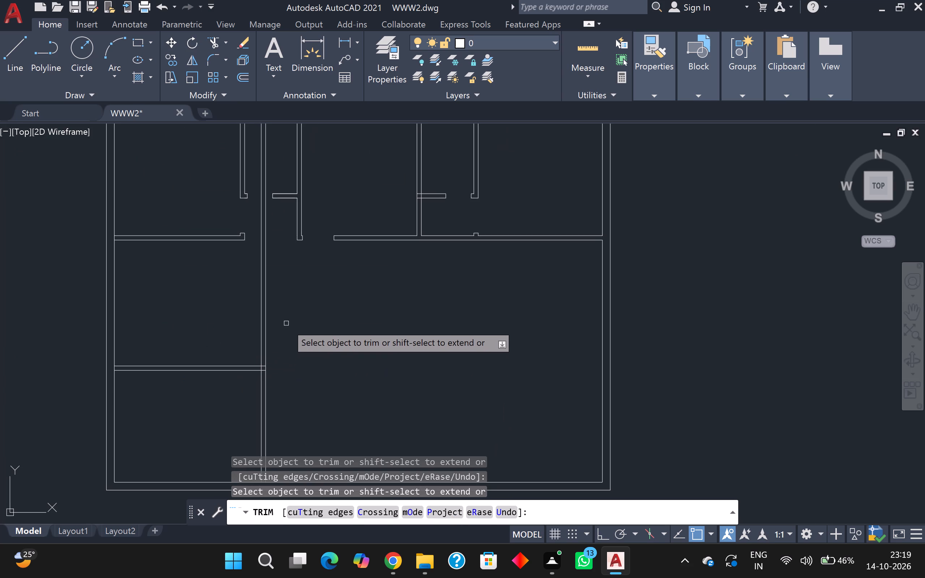
pyautogui.click(292, 321)
pyautogui.click(229, 327)
pyautogui.scroll(-2, 267, 326)
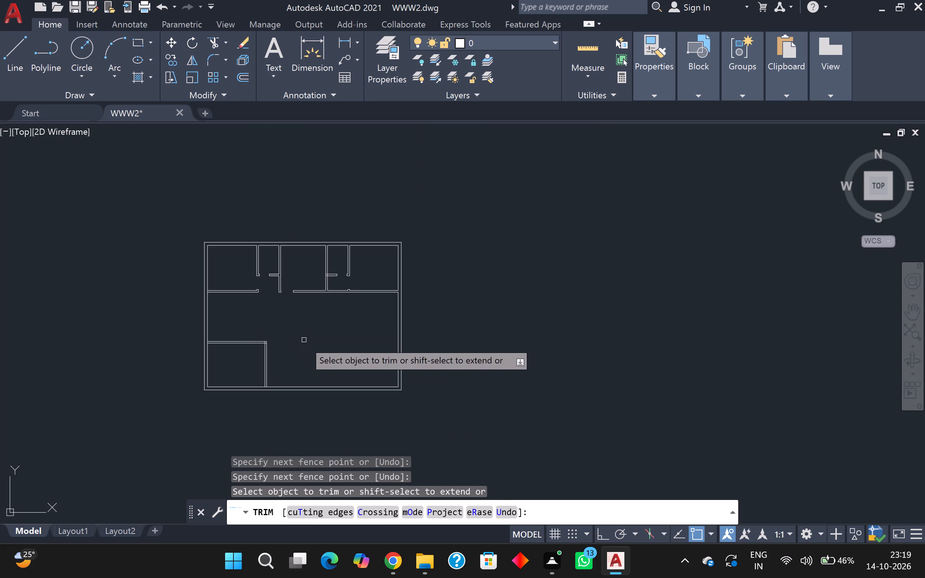
pyautogui.moveTo(307, 346); pyautogui.dragTo(285, 284, button='middle')
pyautogui.scroll(-1, 304, 344)
pyautogui.scroll(2, 276, 299)
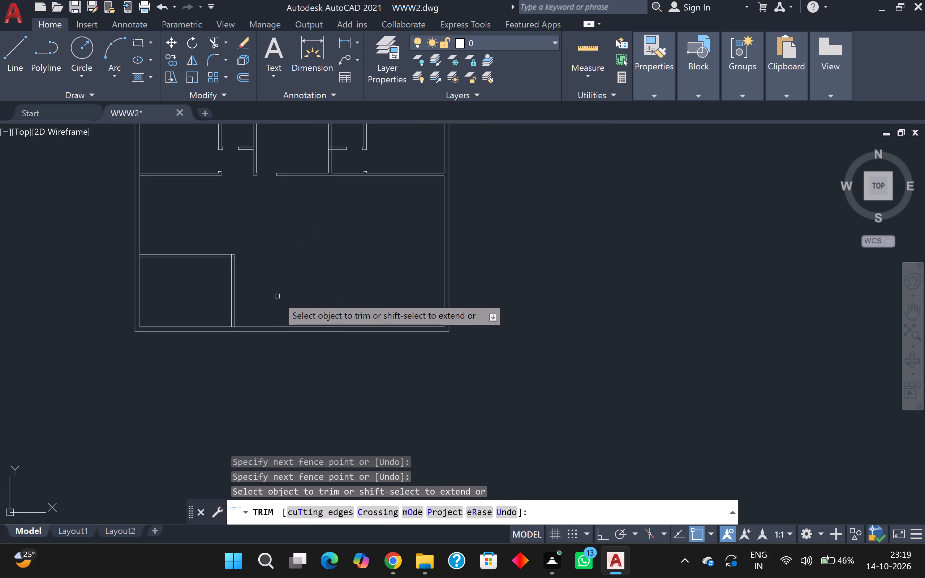
pyautogui.scroll(2, 247, 325)
pyautogui.scroll(2, 211, 332)
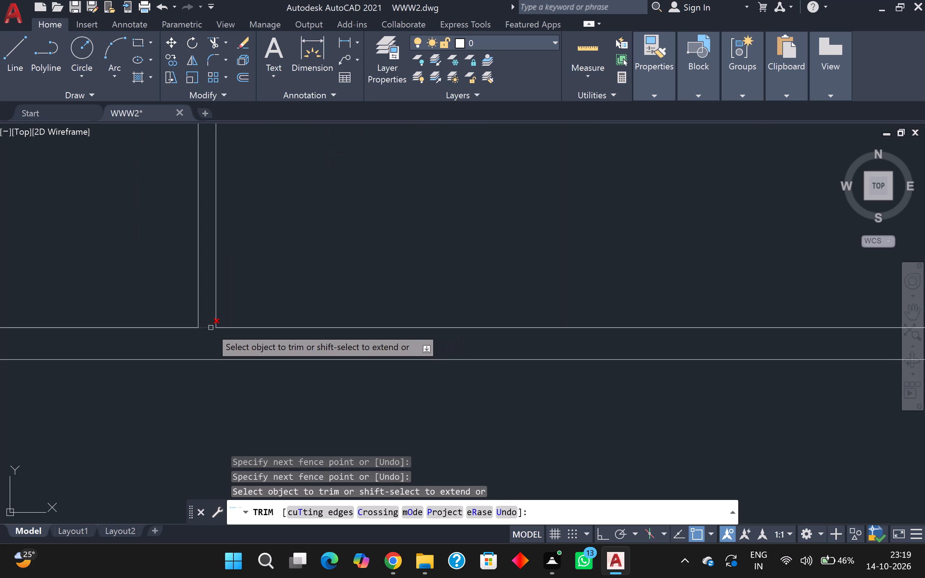
pyautogui.press('Escape')
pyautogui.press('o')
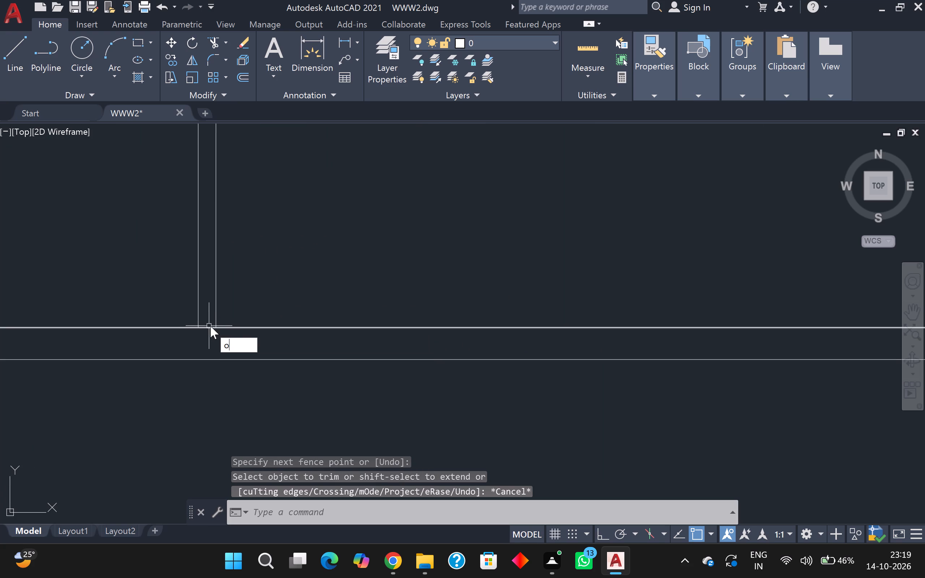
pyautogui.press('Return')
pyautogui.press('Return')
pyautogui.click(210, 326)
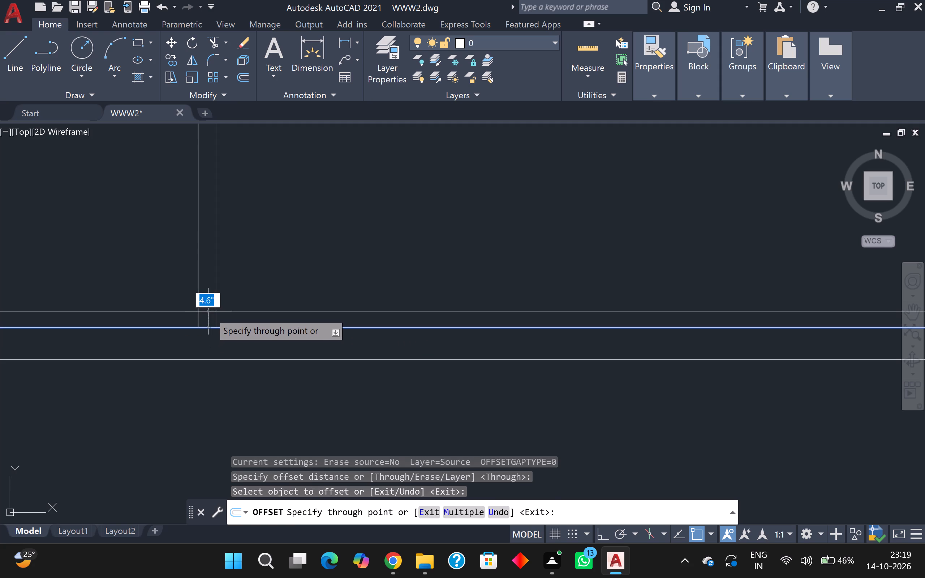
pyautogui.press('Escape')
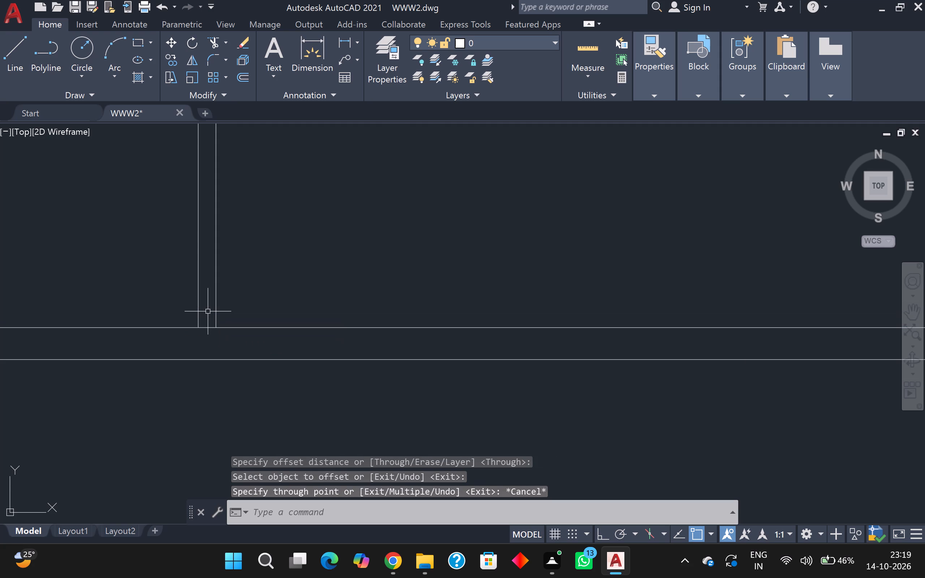
# Break the vertical partition's inner line where it crosses the horizontal partition's thickness at the lower-left room's upper-right corner.
pyautogui.scroll(-2, 298, 268)
pyautogui.moveTo(311, 258); pyautogui.dragTo(307, 423, button='middle')
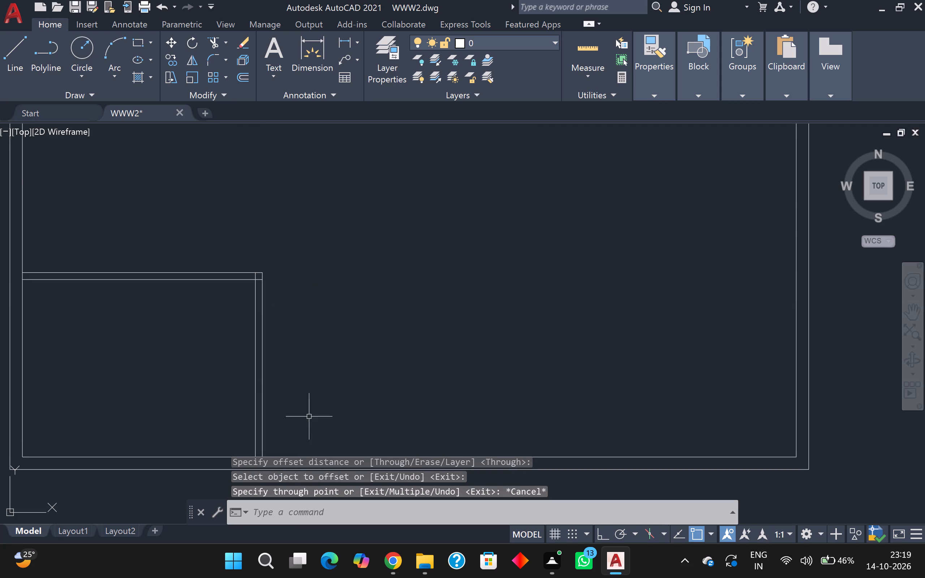
pyautogui.scroll(2, 277, 285)
pyautogui.scroll(2, 235, 286)
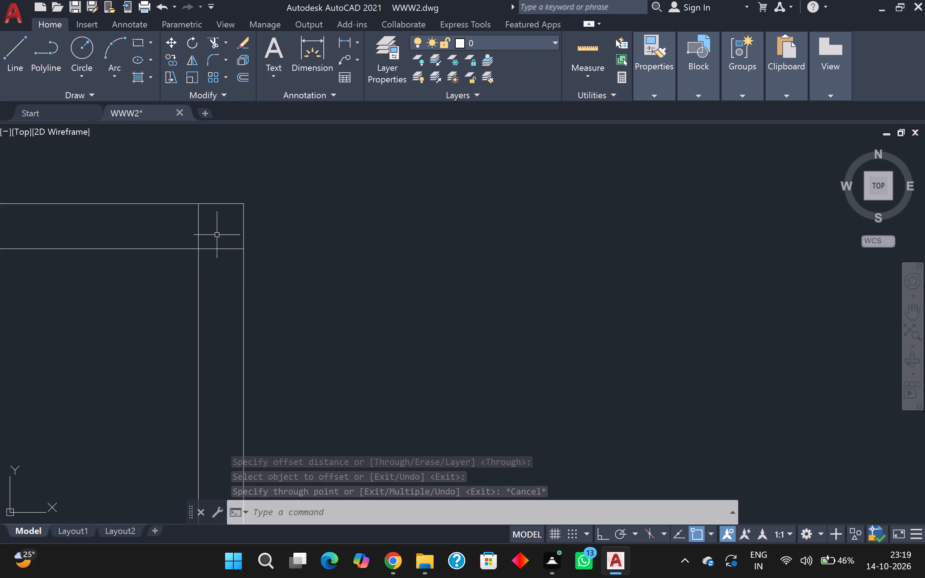
pyautogui.scroll(1, 209, 233)
pyautogui.scroll(-1, 209, 233)
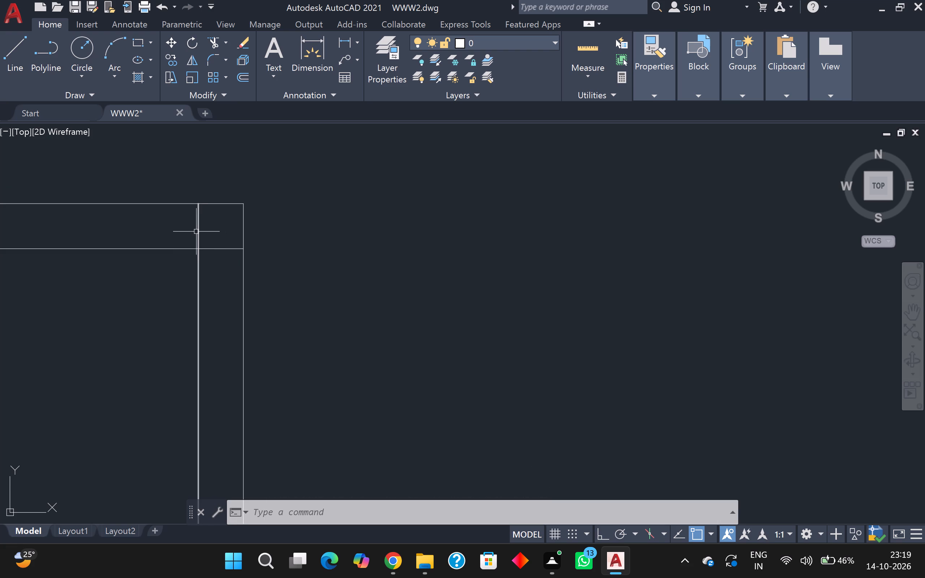
pyautogui.click(196, 231)
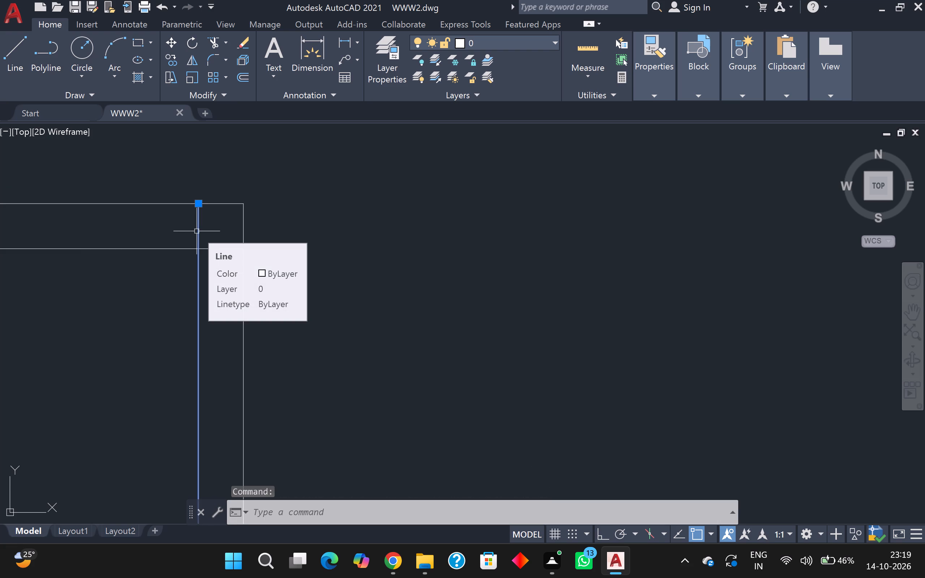
pyautogui.press('b')
pyautogui.press('r')
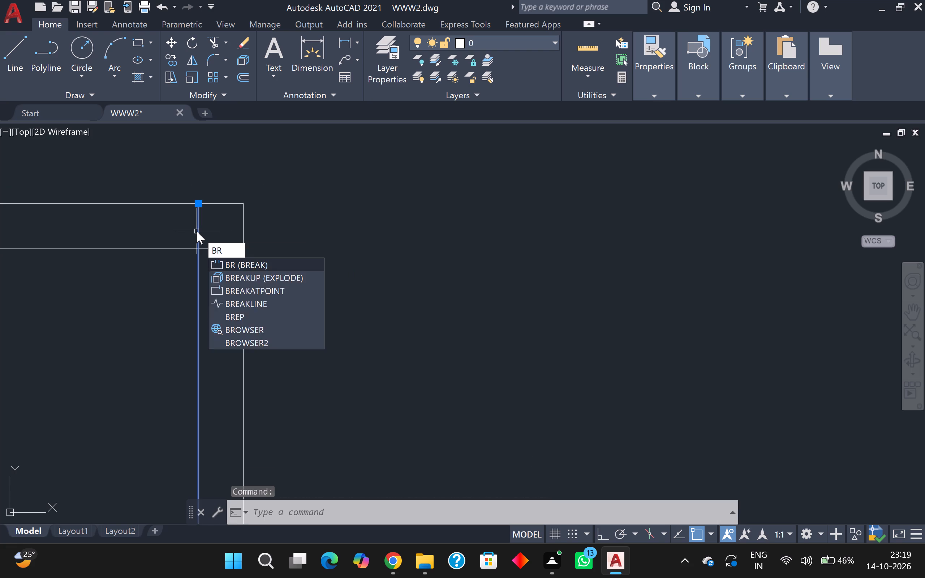
pyautogui.press('Return')
pyautogui.click(198, 232)
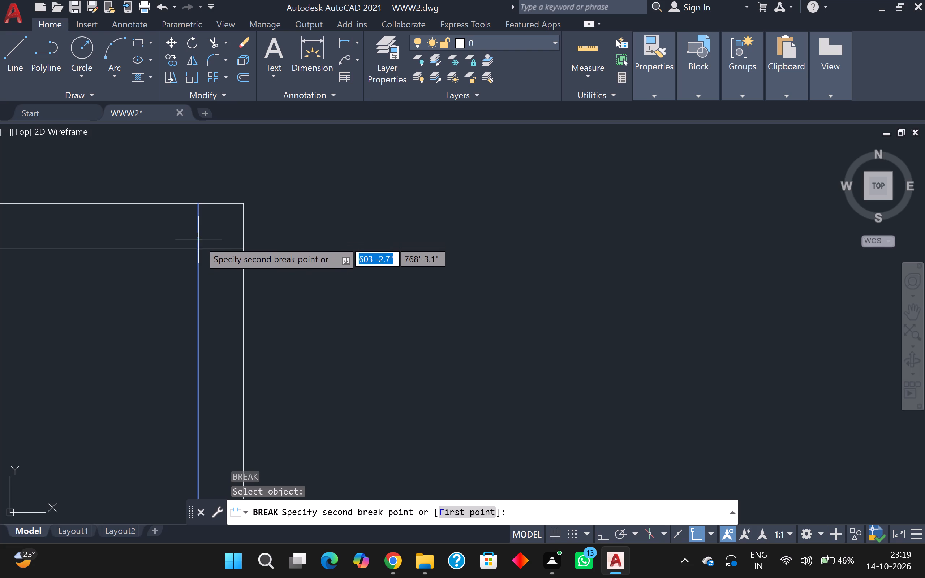
pyautogui.click(200, 246)
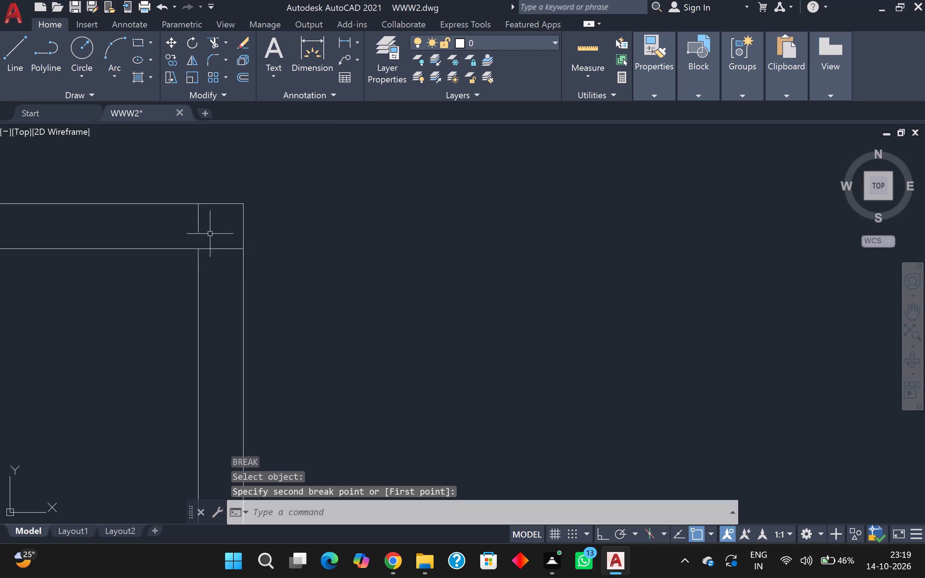
# Undo the last break and instead split the vertical partition's inner line at the horizontal partition's lower line.
pyautogui.hotkey('ctrl', 'z')
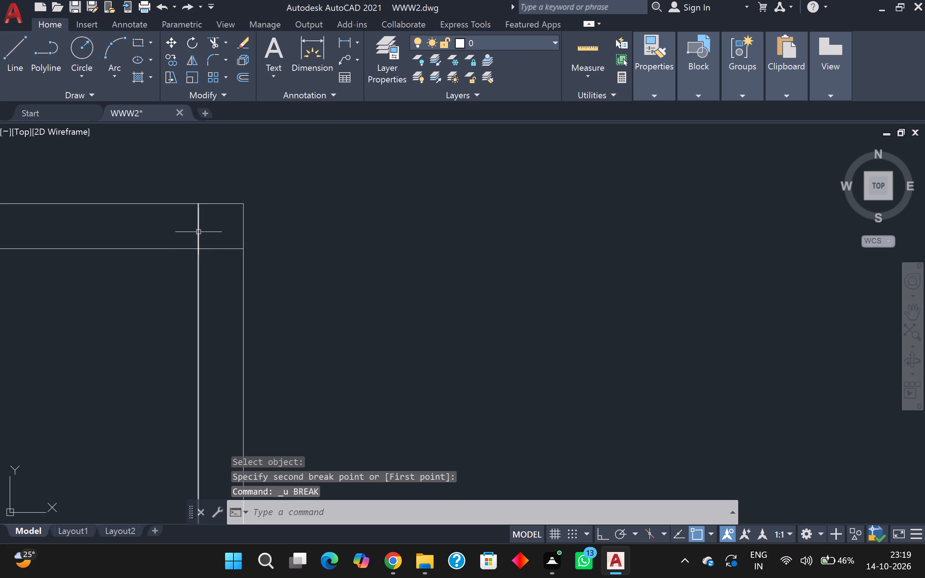
pyautogui.click(198, 231)
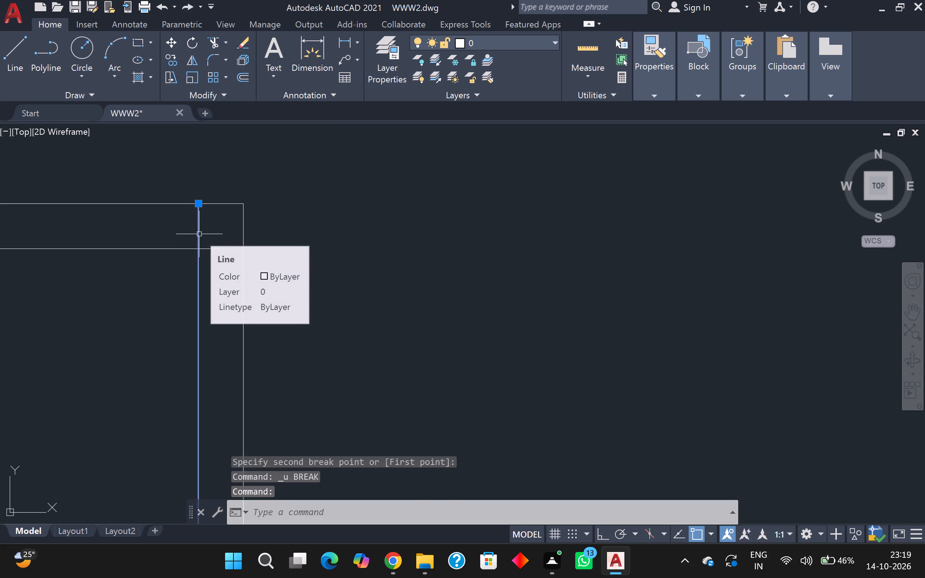
pyautogui.press('b')
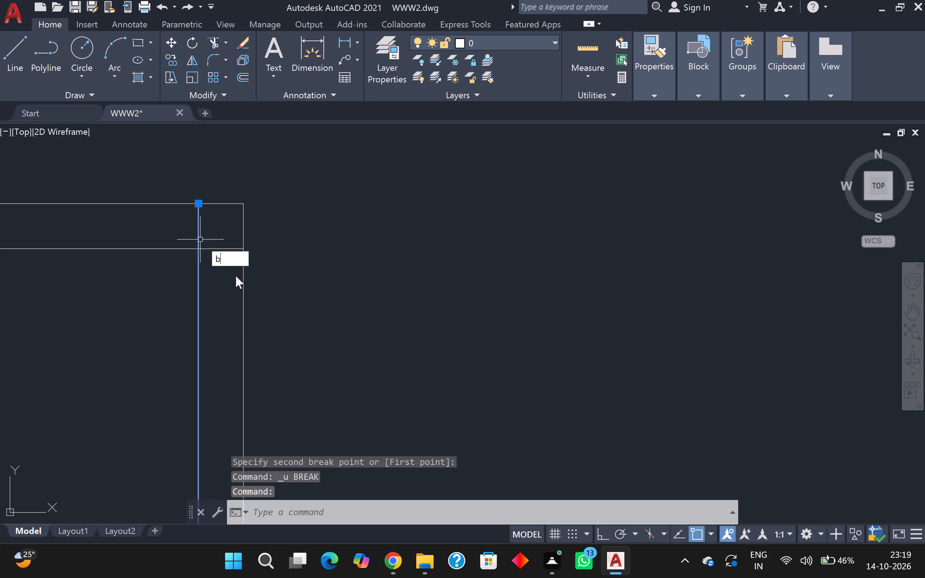
pyautogui.click(242, 296)
pyautogui.scroll(1, 206, 251)
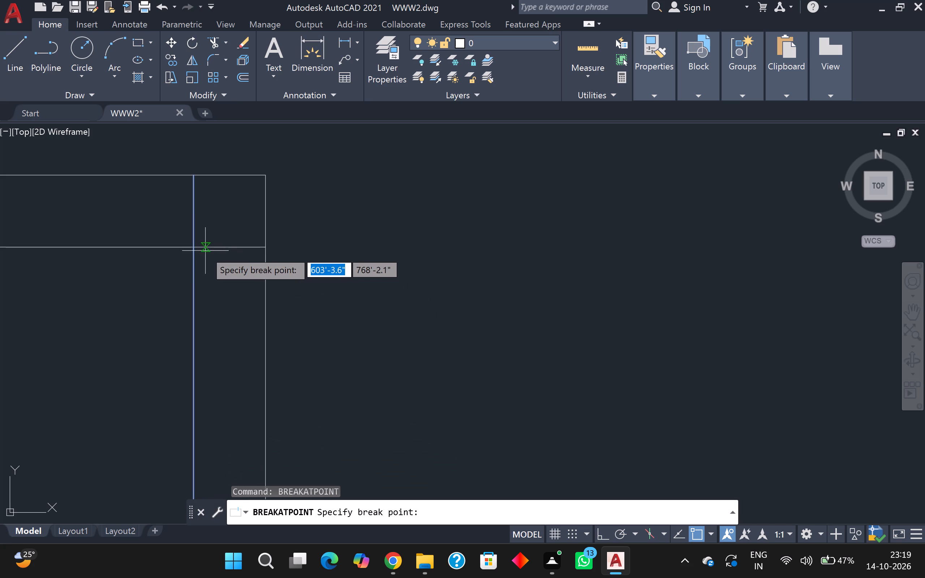
pyautogui.click(192, 247)
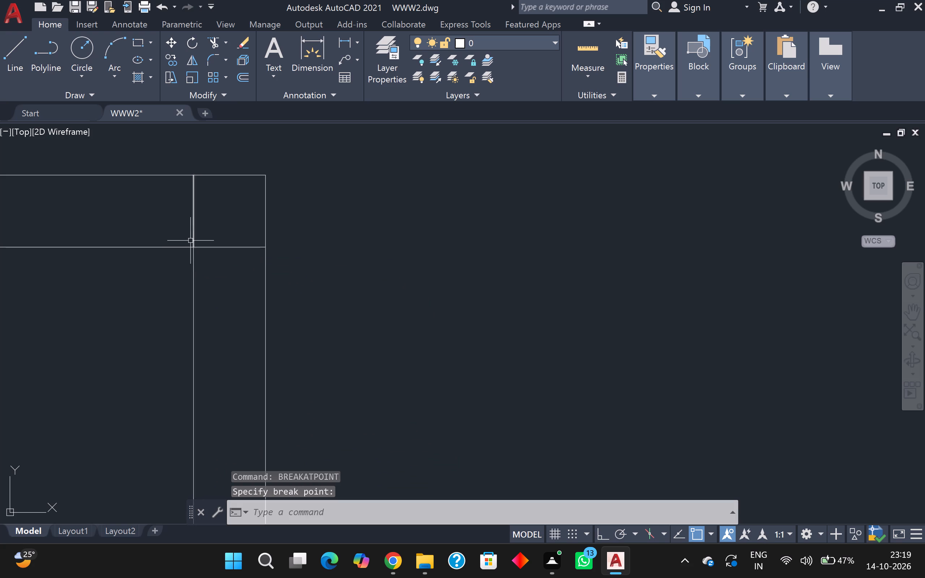
# Offset the short line crossing the horizontal partition at the lower-left room's corner 3" to the left as a jamb.
pyautogui.click(194, 236)
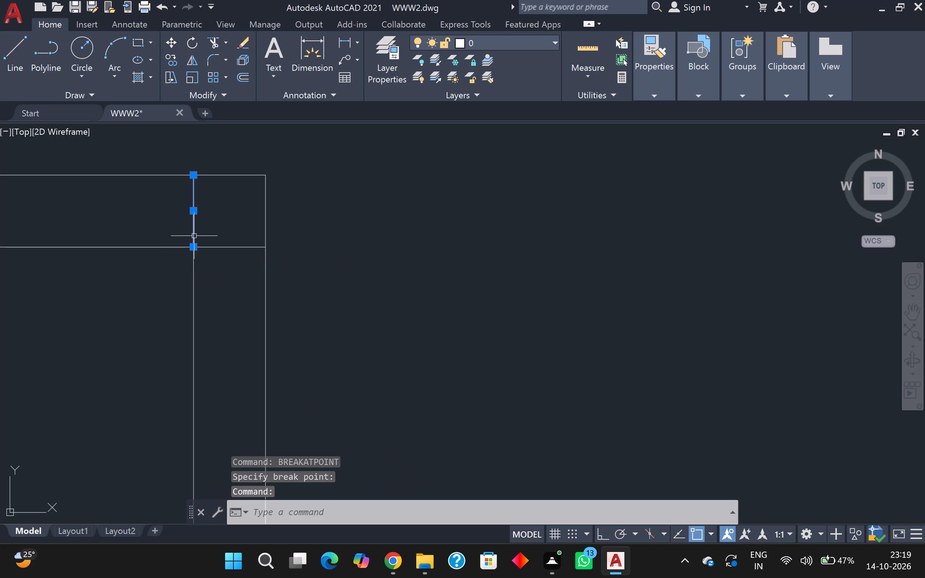
pyautogui.press('o')
pyautogui.press('Return')
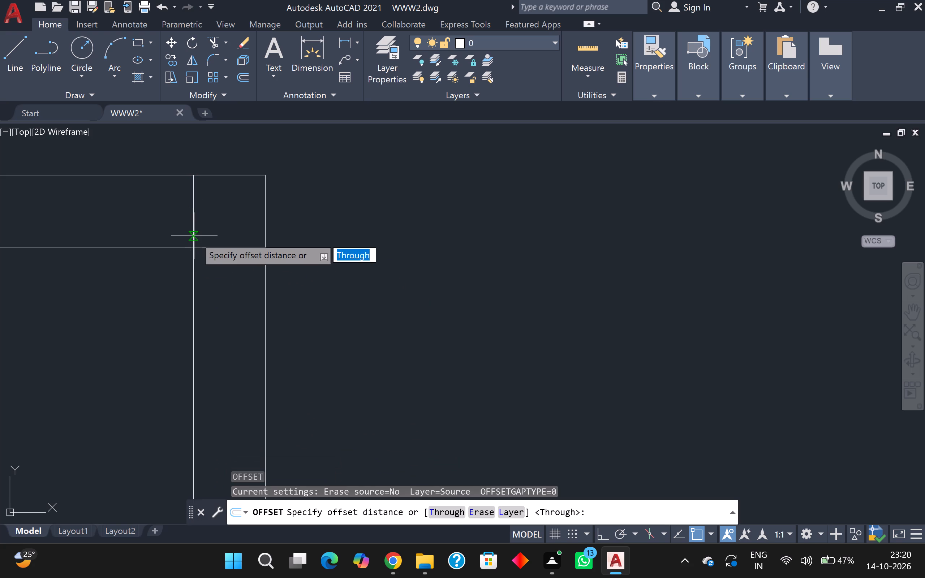
pyautogui.press('Return')
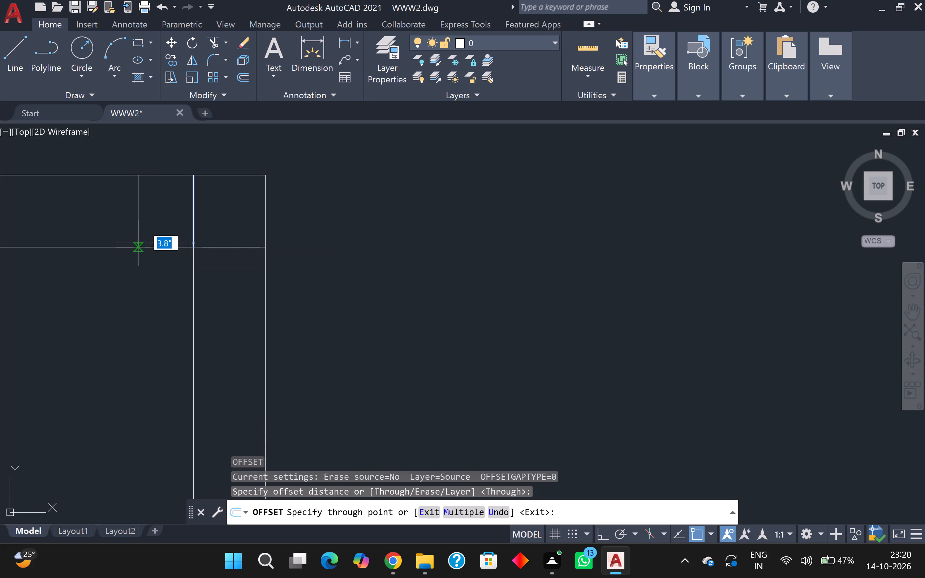
pyautogui.press('3')
pyautogui.press('Return')
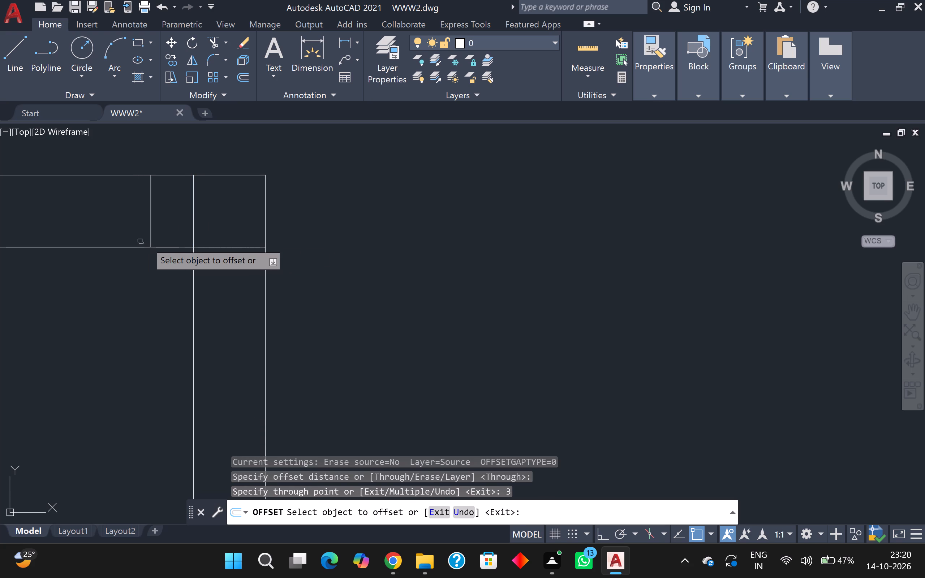
# Offset the new jamb line 3' to the left to mark the other side of the opening.
pyautogui.scroll(-3, 169, 243)
pyautogui.moveTo(111, 294); pyautogui.dragTo(220, 296, button='middle')
pyautogui.scroll(-1, 117, 294)
pyautogui.scroll(-1, 224, 285)
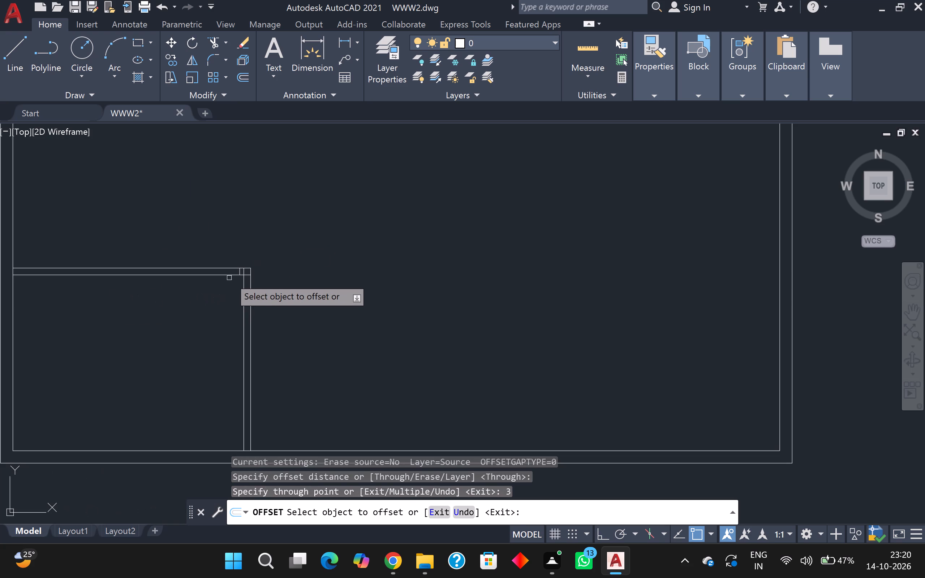
pyautogui.scroll(3, 231, 274)
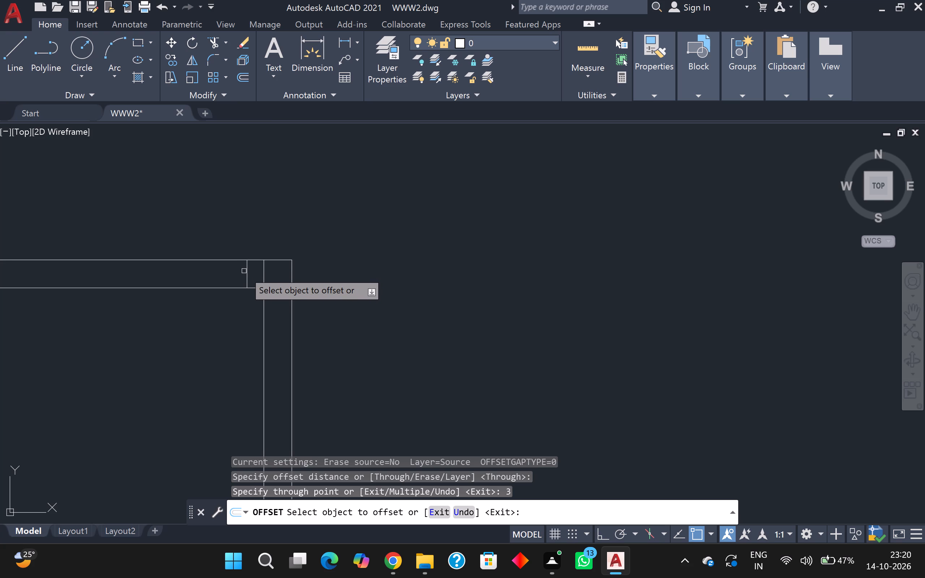
pyautogui.click(245, 273)
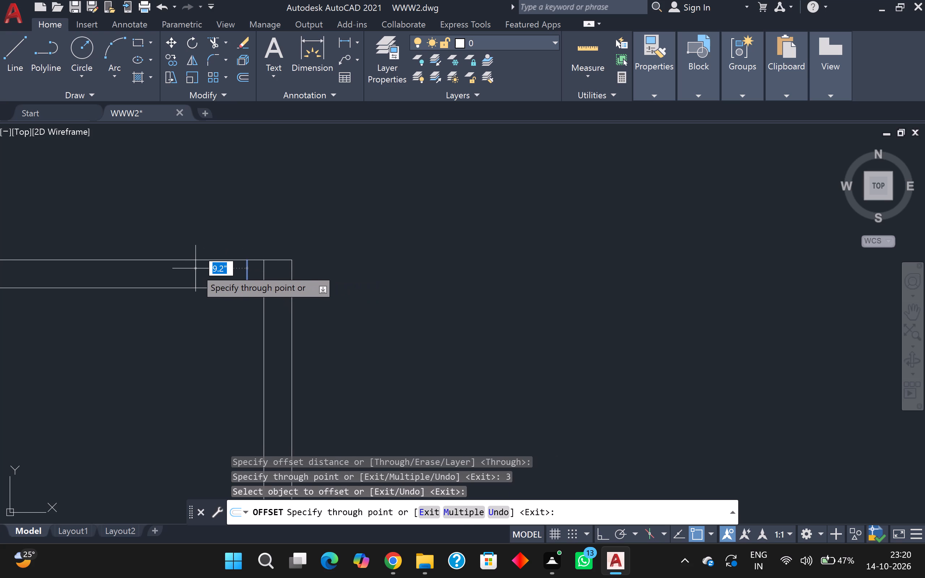
pyautogui.write("3'")
pyautogui.press('Return')
# Trim both horizontal partition lines between the two jamb lines to cut the 3' opening into the lower-left room.
pyautogui.scroll(-1, 200, 254)
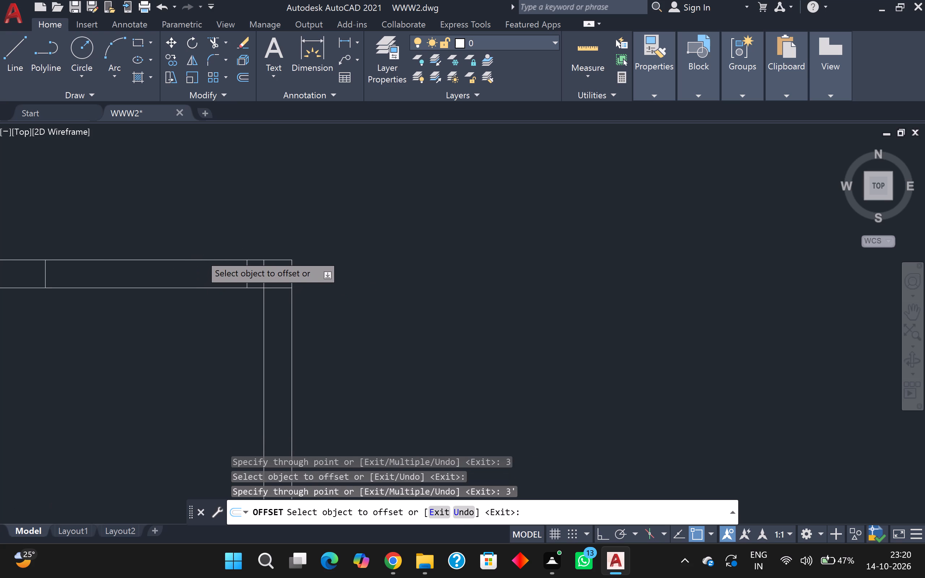
pyautogui.scroll(-1, 200, 254)
pyautogui.scroll(-3, 253, 236)
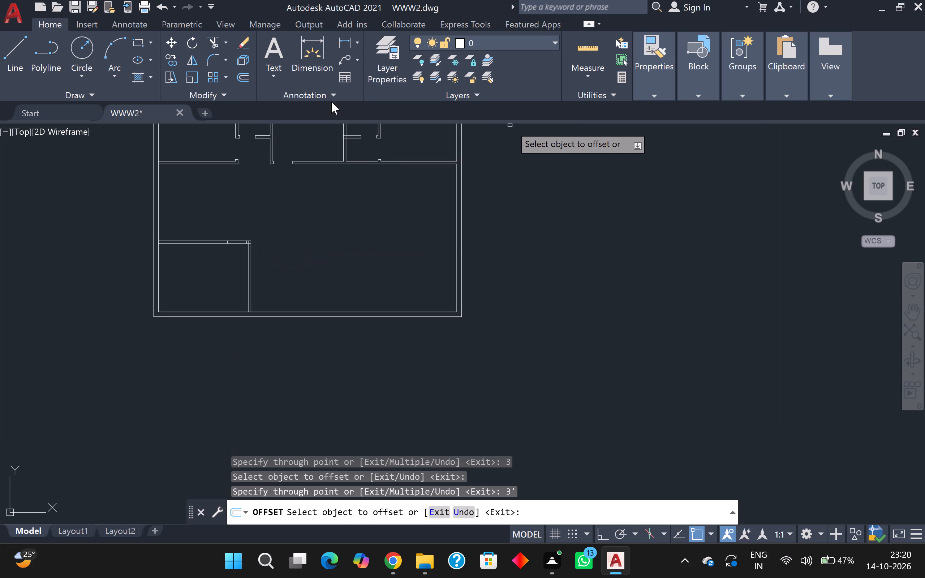
pyautogui.click(218, 49)
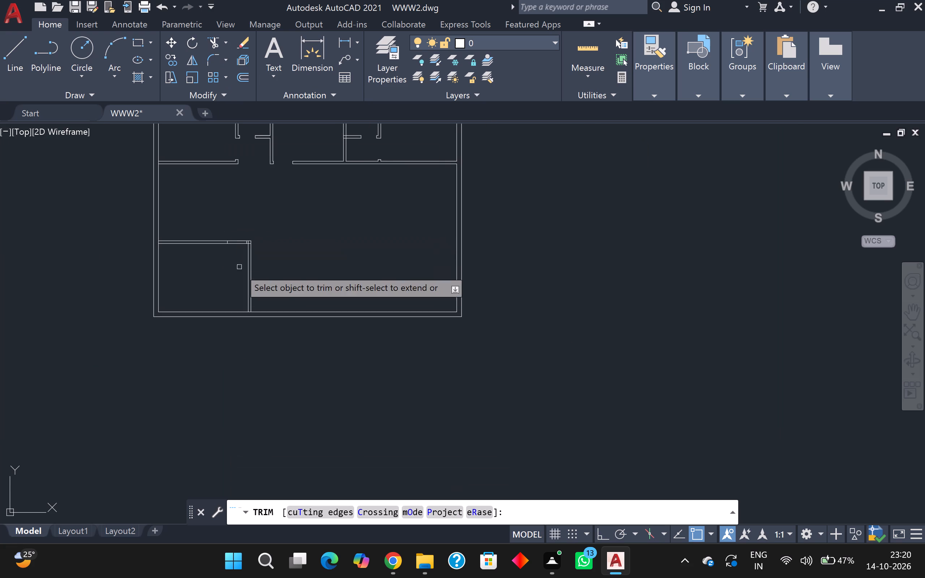
pyautogui.scroll(2, 237, 275)
pyautogui.click(248, 171)
pyautogui.click(248, 212)
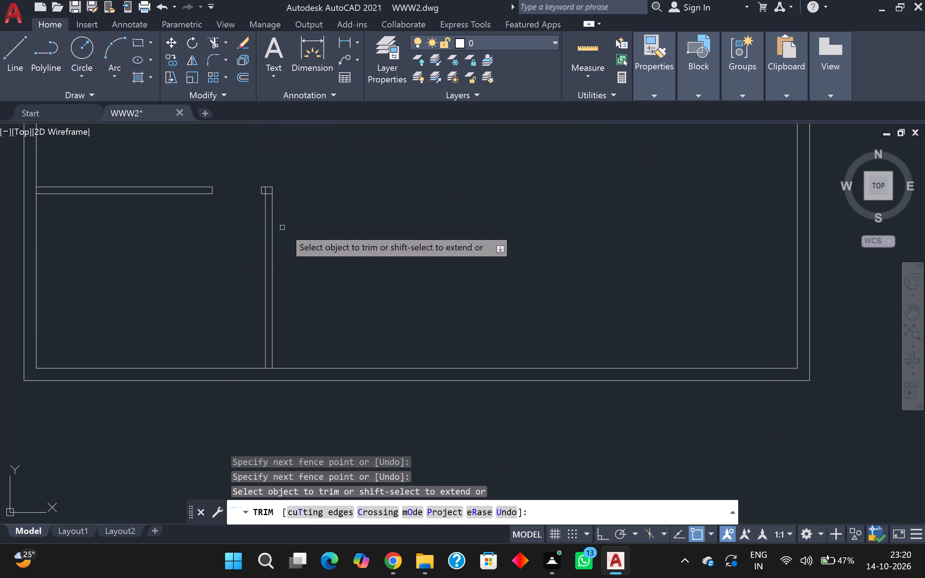
# Trim away the leftover short vertical line inside the wall corner at the lower-left room's upper-right corner.
pyautogui.moveTo(291, 226); pyautogui.dragTo(291, 281, button='middle')
pyautogui.scroll(4, 291, 281)
pyautogui.scroll(-2, 279, 264)
pyautogui.moveTo(279, 263); pyautogui.dragTo(310, 324, button='middle')
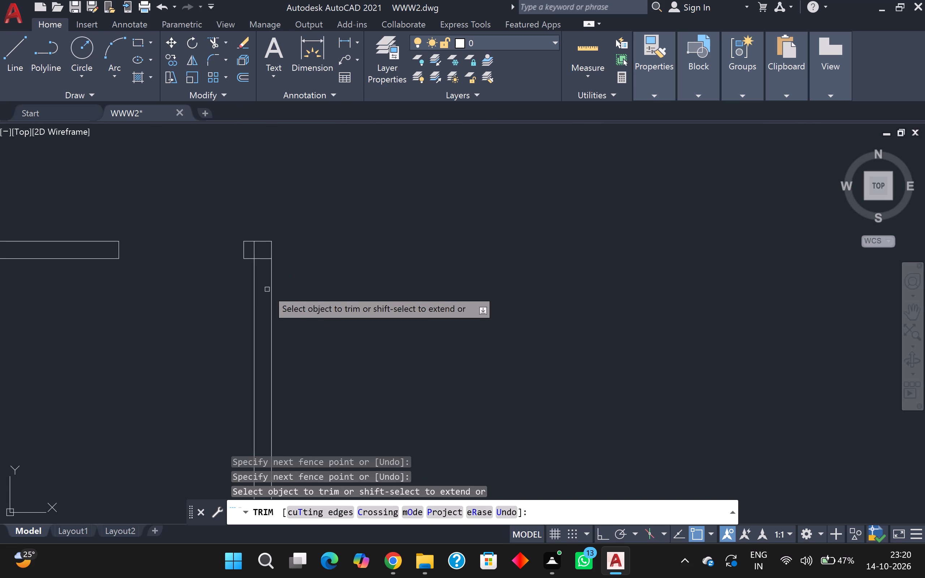
pyautogui.scroll(3, 260, 288)
pyautogui.click(233, 147)
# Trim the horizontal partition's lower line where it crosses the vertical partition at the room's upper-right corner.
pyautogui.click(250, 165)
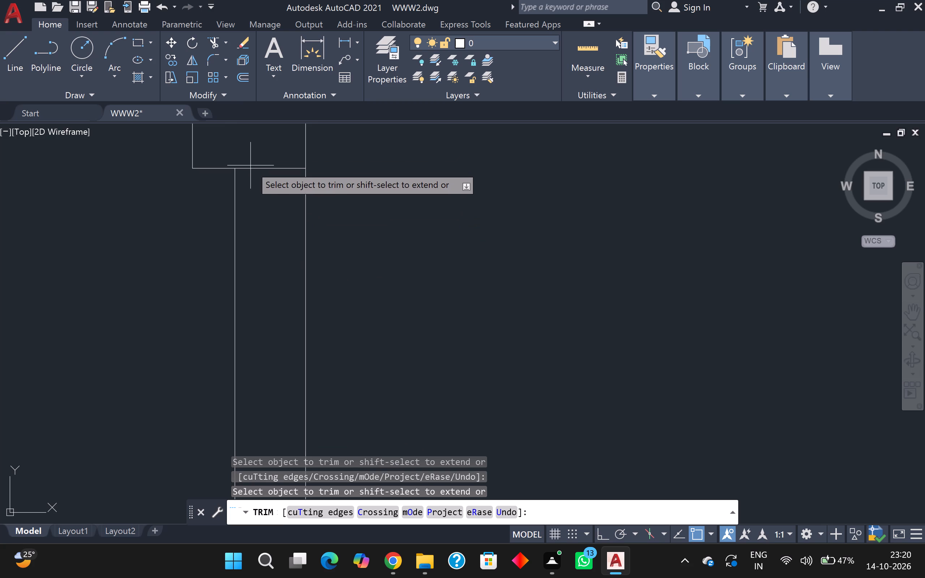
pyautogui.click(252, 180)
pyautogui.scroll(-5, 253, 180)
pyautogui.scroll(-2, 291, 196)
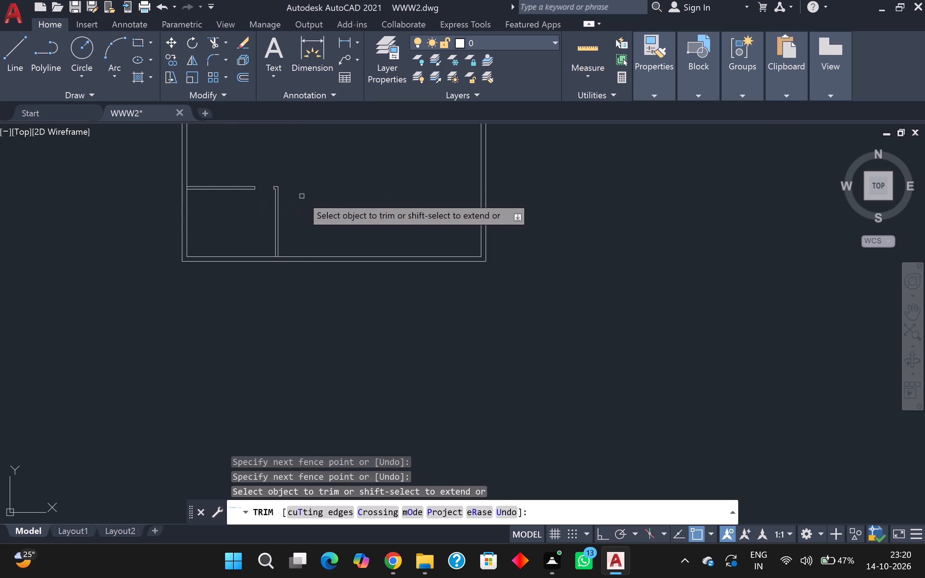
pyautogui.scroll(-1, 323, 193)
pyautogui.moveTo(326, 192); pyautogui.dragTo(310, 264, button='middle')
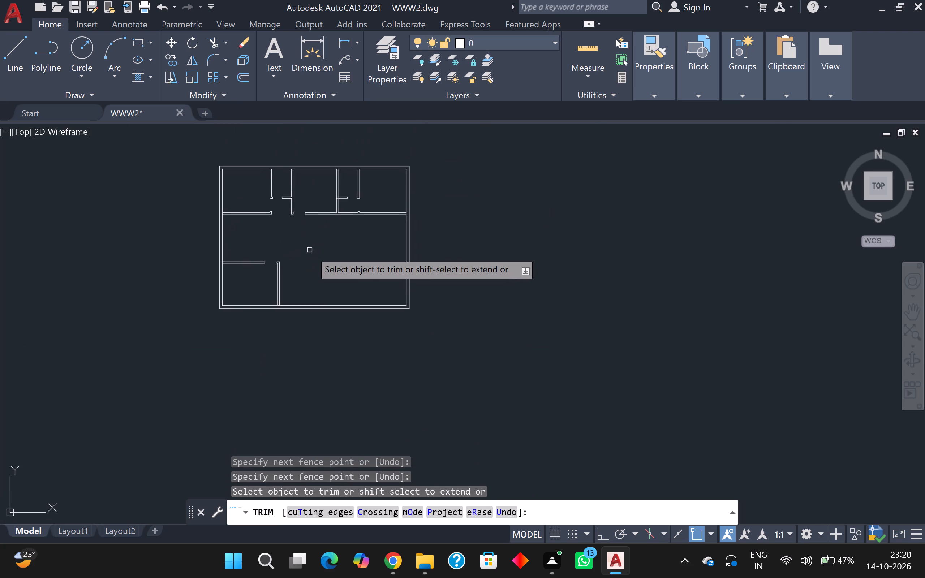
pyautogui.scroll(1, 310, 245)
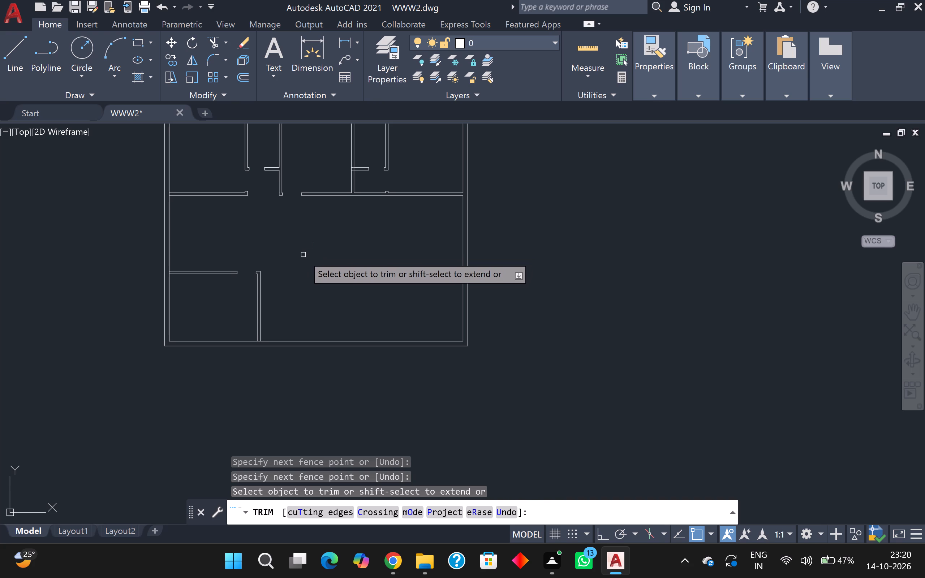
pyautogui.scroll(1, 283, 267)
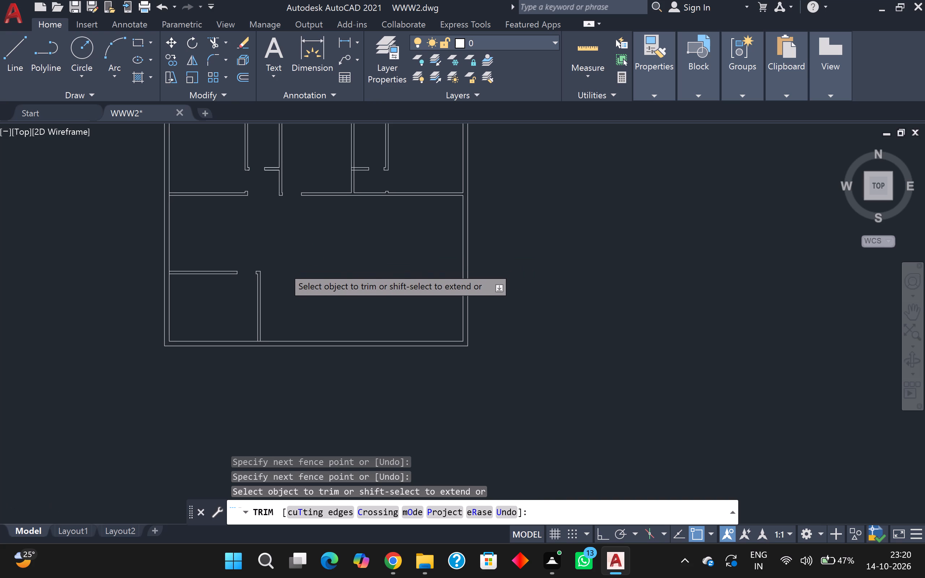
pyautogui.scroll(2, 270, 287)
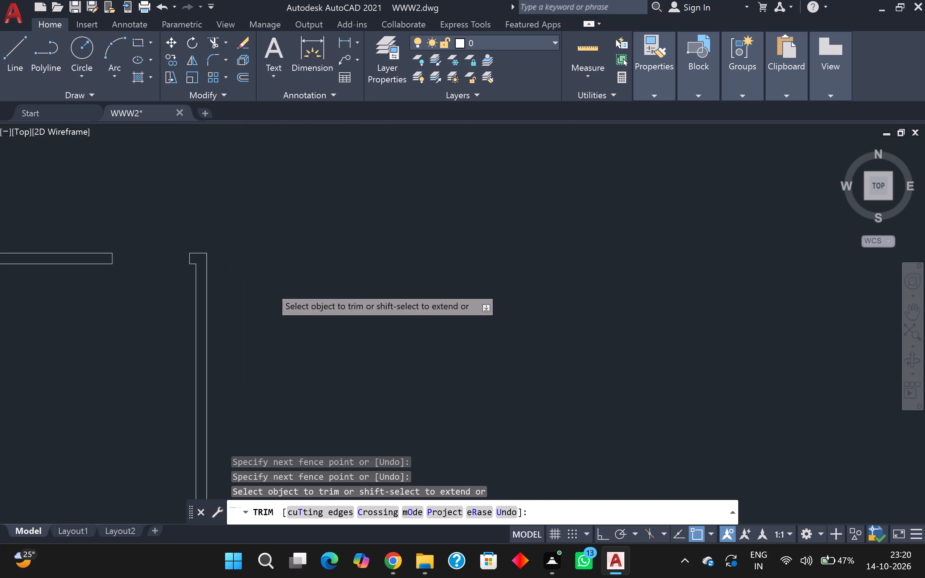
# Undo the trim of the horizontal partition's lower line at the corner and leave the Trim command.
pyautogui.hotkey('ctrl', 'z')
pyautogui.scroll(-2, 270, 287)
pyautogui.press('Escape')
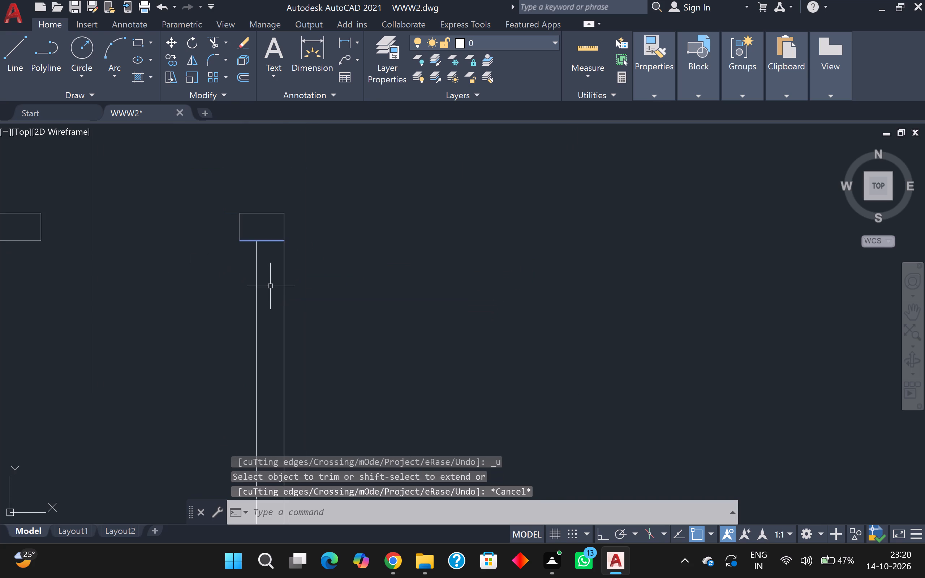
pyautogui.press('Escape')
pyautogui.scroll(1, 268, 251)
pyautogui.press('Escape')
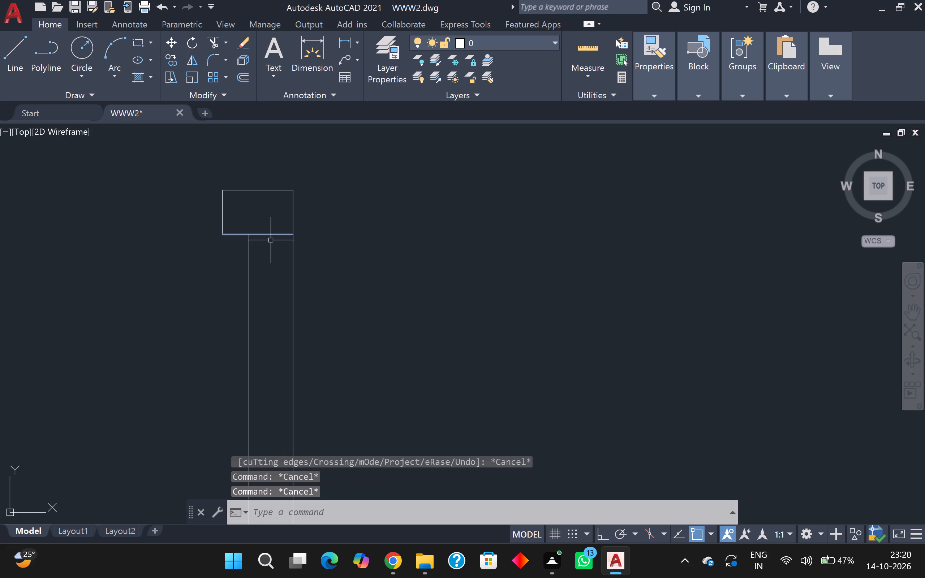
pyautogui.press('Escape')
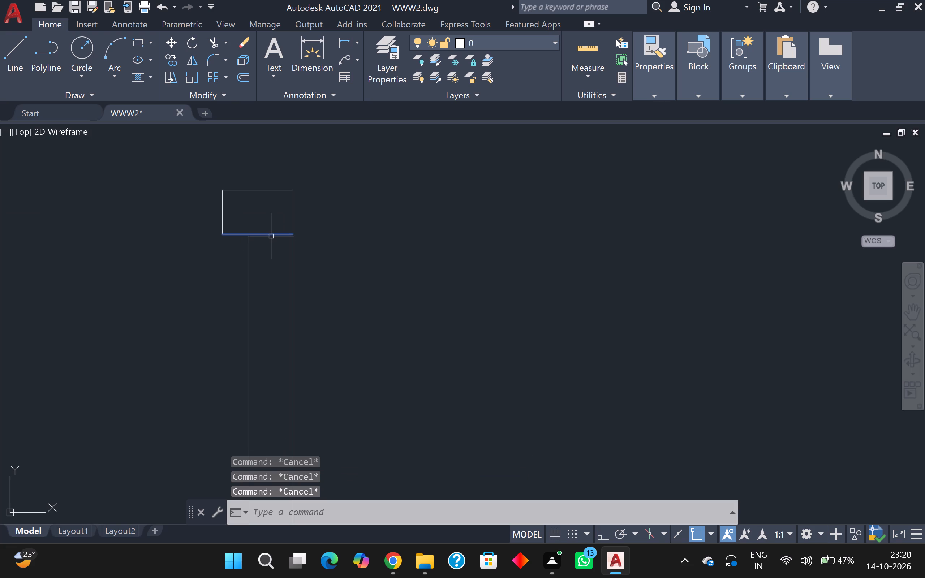
# Offset the horizontal partition's short lower line at the lower-left room's upper-right corner 4' downward, across the vertical partition.
pyautogui.press('o')
pyautogui.press('Return')
pyautogui.press('Return')
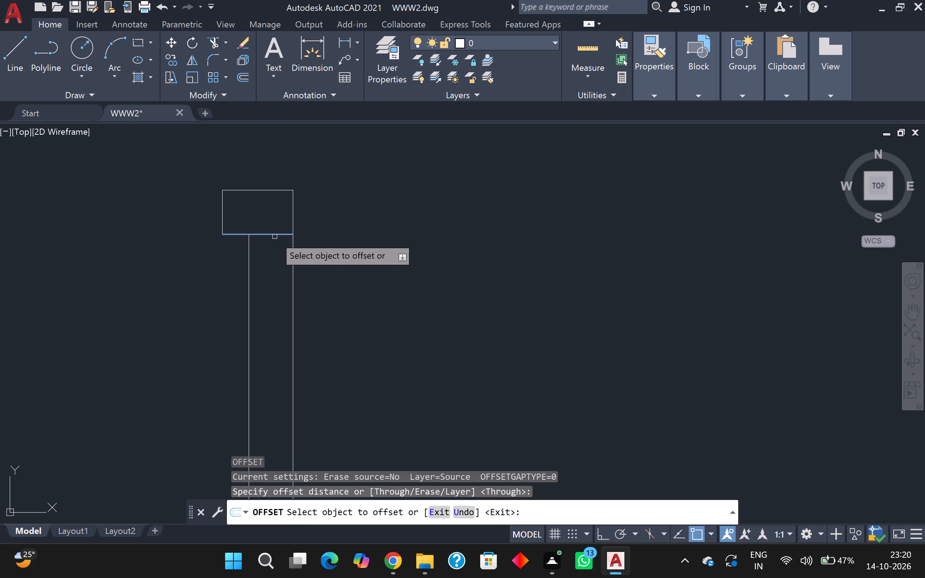
pyautogui.click(275, 234)
pyautogui.moveTo(273, 277); pyautogui.dragTo(275, 231, button='middle')
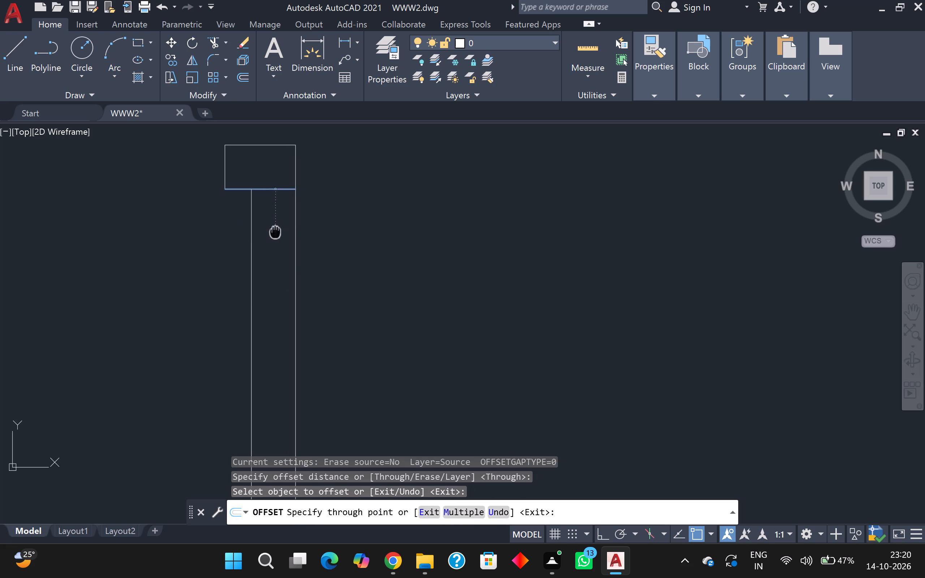
pyautogui.moveTo(275, 231); pyautogui.dragTo(276, 230, button='middle')
pyautogui.moveTo(280, 254); pyautogui.dragTo(297, 197, button='middle')
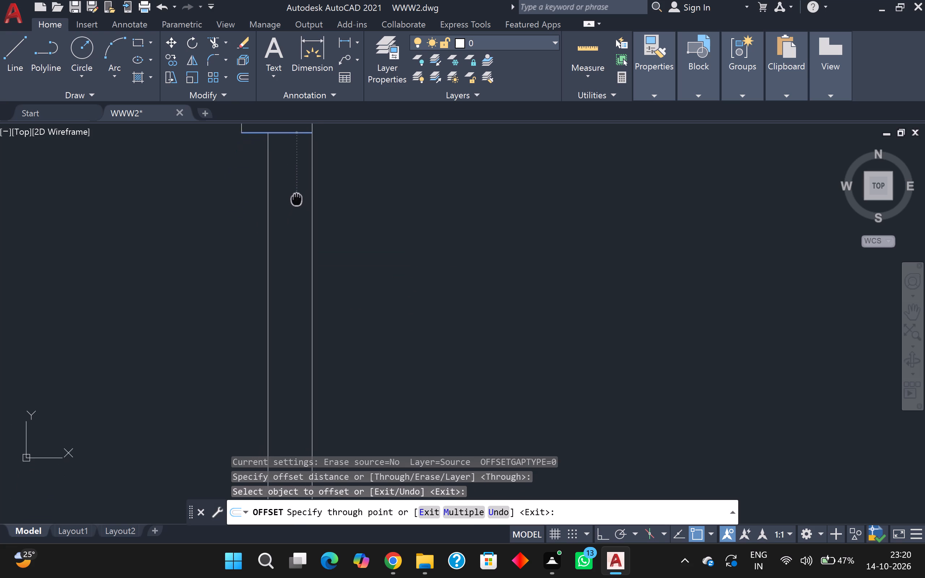
pyautogui.moveTo(297, 197); pyautogui.dragTo(301, 183, button='middle')
pyautogui.scroll(-2, 298, 277)
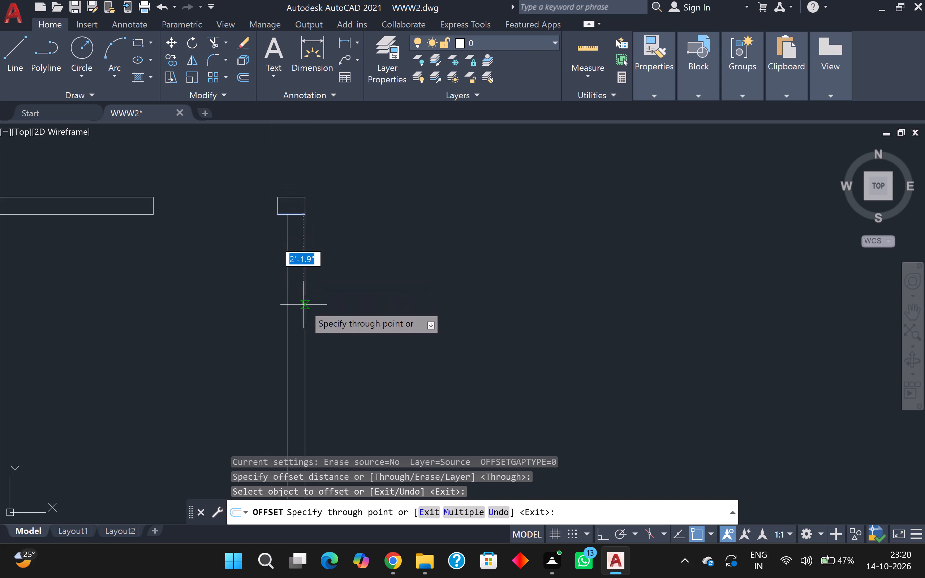
pyautogui.moveTo(297, 312); pyautogui.dragTo(298, 252, button='middle')
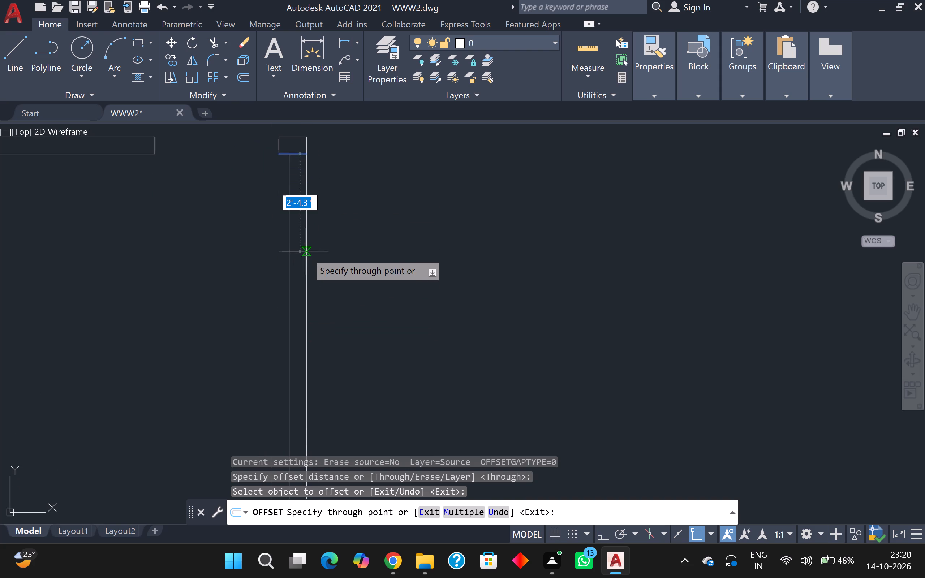
pyautogui.write("4'")
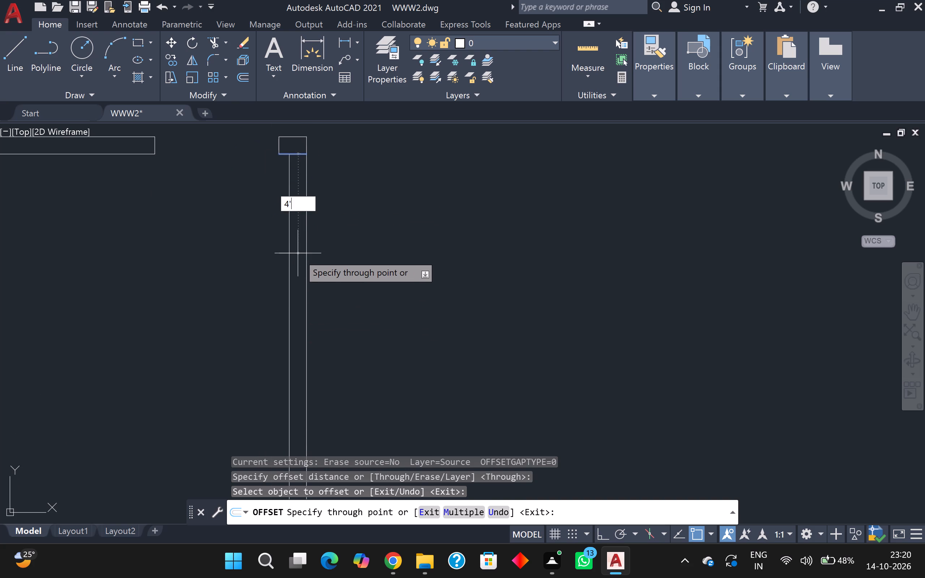
pyautogui.press('Return')
pyautogui.scroll(-2, 288, 276)
pyautogui.moveTo(316, 298); pyautogui.dragTo(317, 297, button='middle')
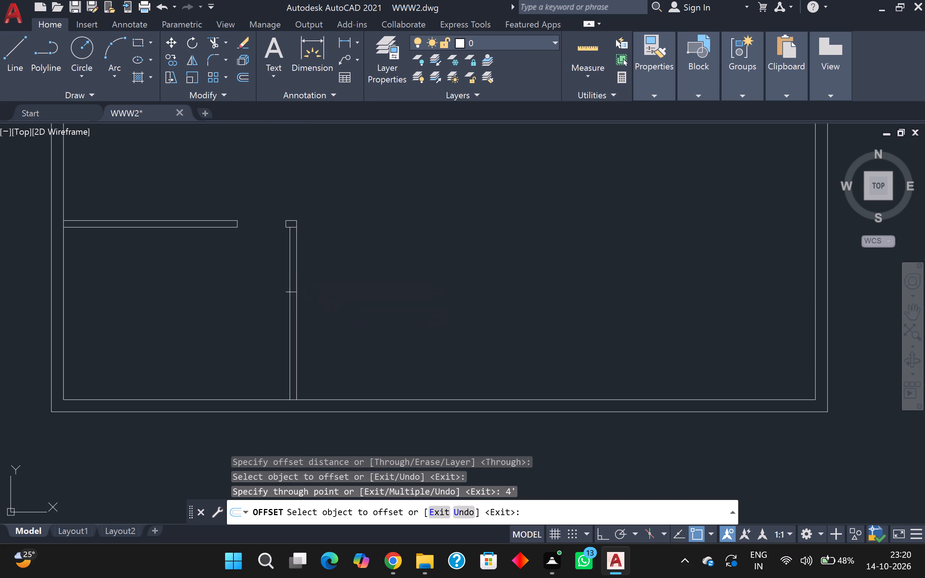
pyautogui.moveTo(317, 297); pyautogui.dragTo(355, 244, button='middle')
pyautogui.scroll(4, 344, 250)
pyautogui.scroll(-1, 313, 244)
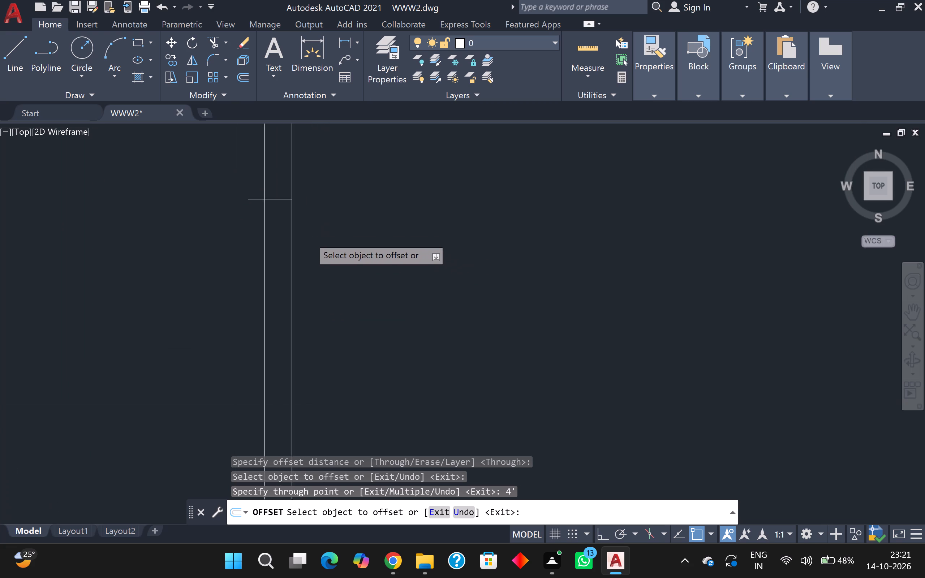
# Offset the short horizontal line across the lower-left room's vertical partition 2'5" downward to mark the opening's other jamb.
pyautogui.scroll(-1, 308, 235)
pyautogui.click(292, 214)
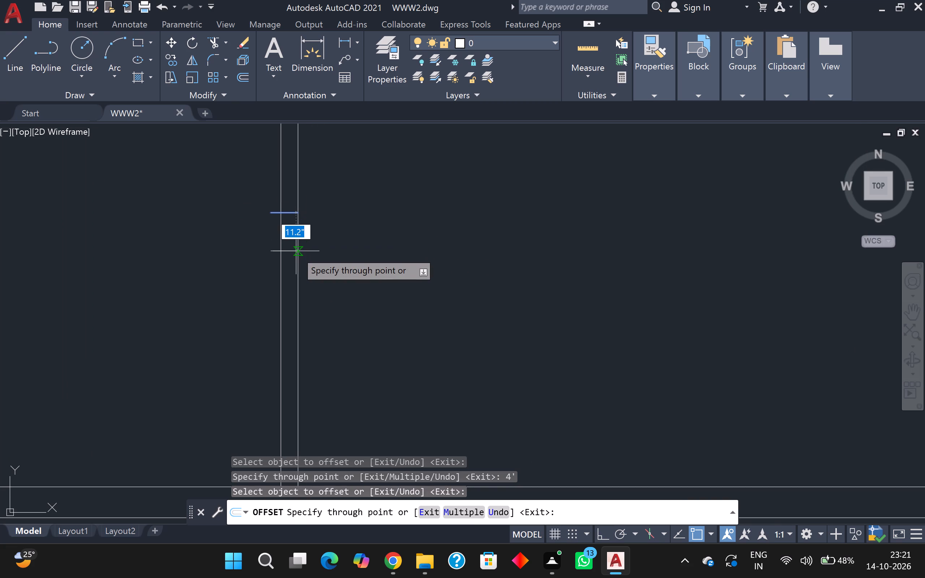
pyautogui.write("2'")
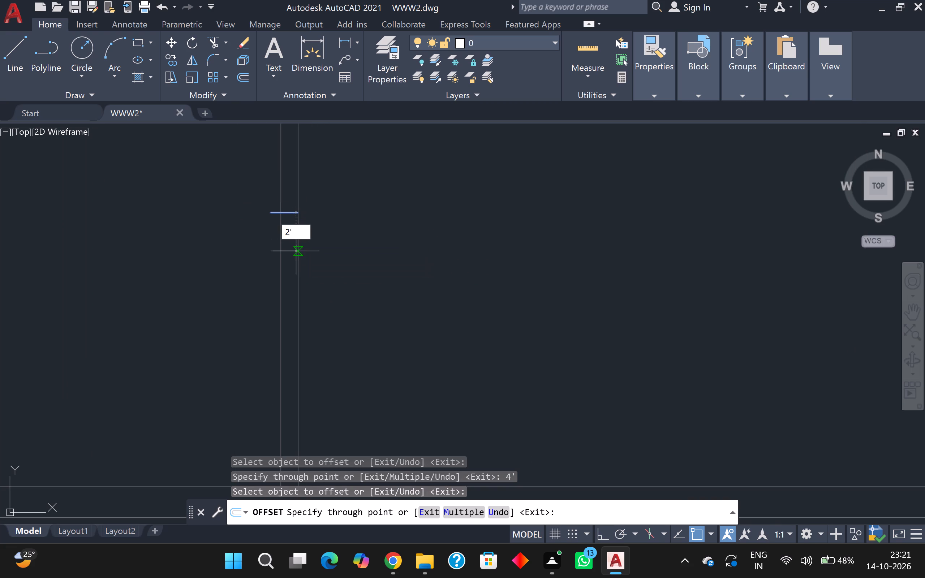
pyautogui.press('5')
pyautogui.press('Return')
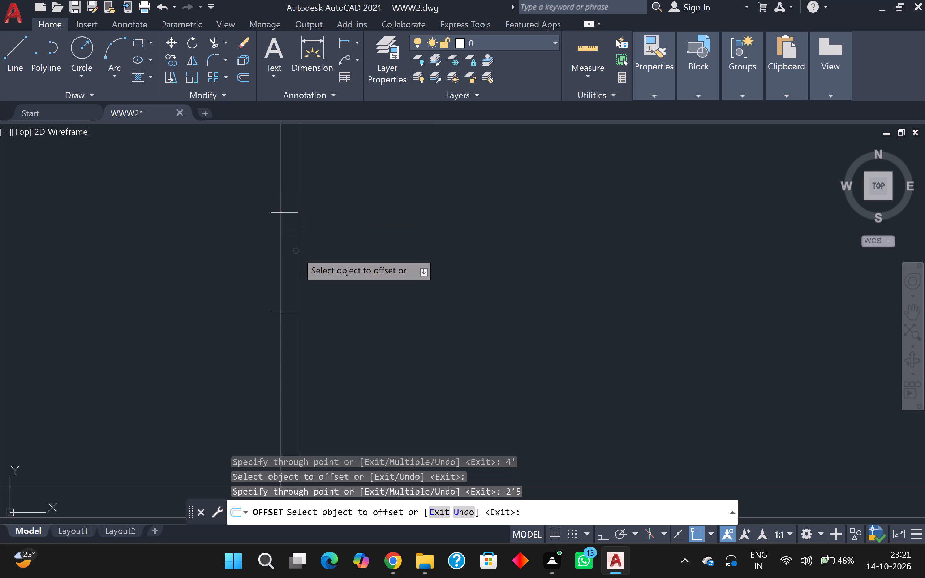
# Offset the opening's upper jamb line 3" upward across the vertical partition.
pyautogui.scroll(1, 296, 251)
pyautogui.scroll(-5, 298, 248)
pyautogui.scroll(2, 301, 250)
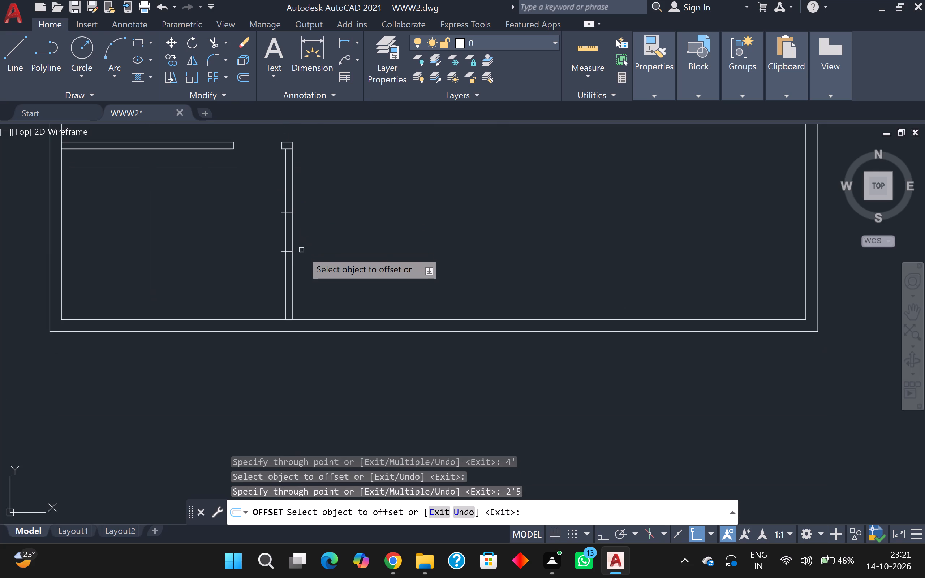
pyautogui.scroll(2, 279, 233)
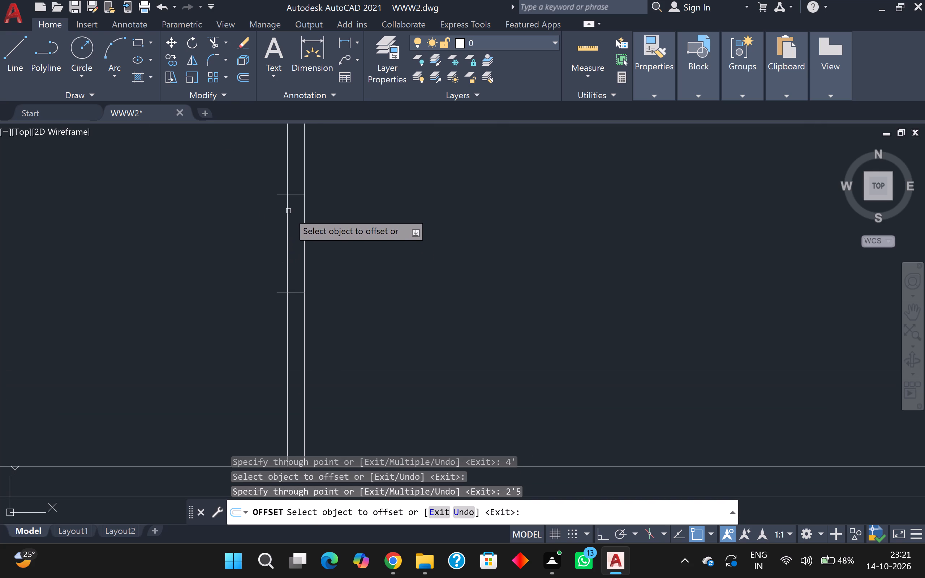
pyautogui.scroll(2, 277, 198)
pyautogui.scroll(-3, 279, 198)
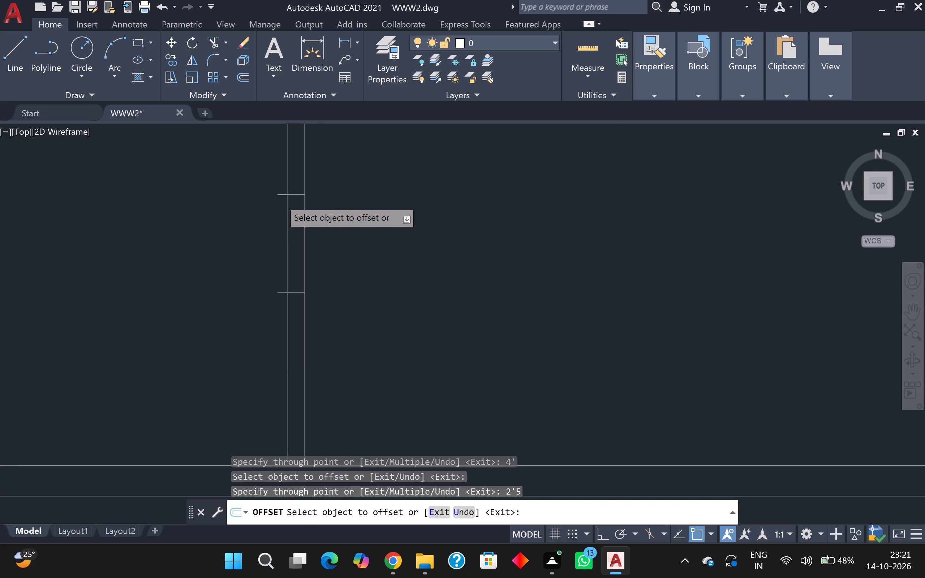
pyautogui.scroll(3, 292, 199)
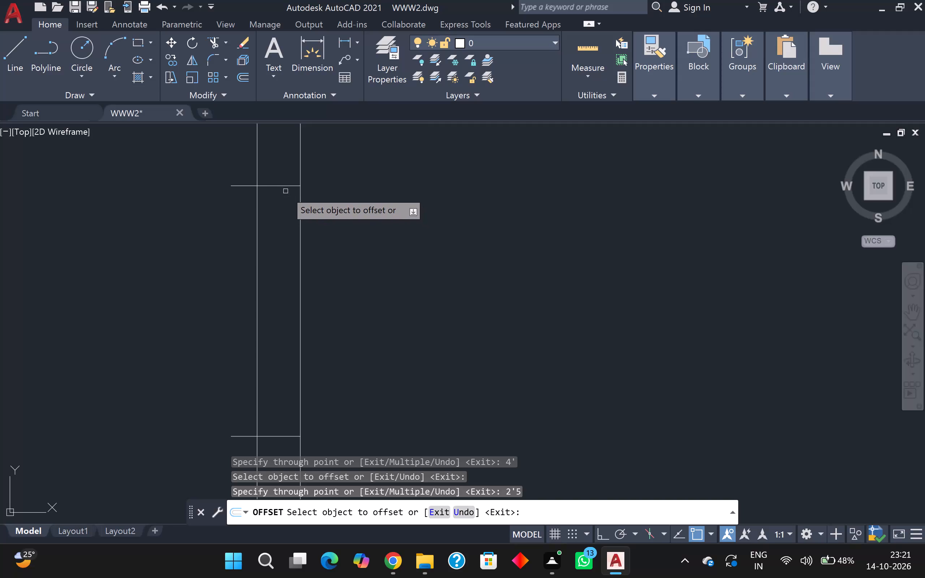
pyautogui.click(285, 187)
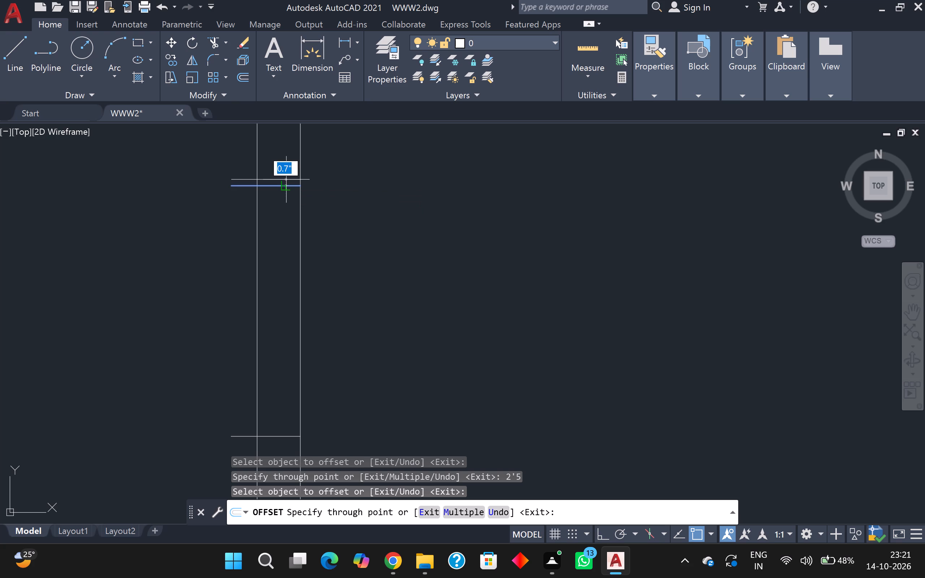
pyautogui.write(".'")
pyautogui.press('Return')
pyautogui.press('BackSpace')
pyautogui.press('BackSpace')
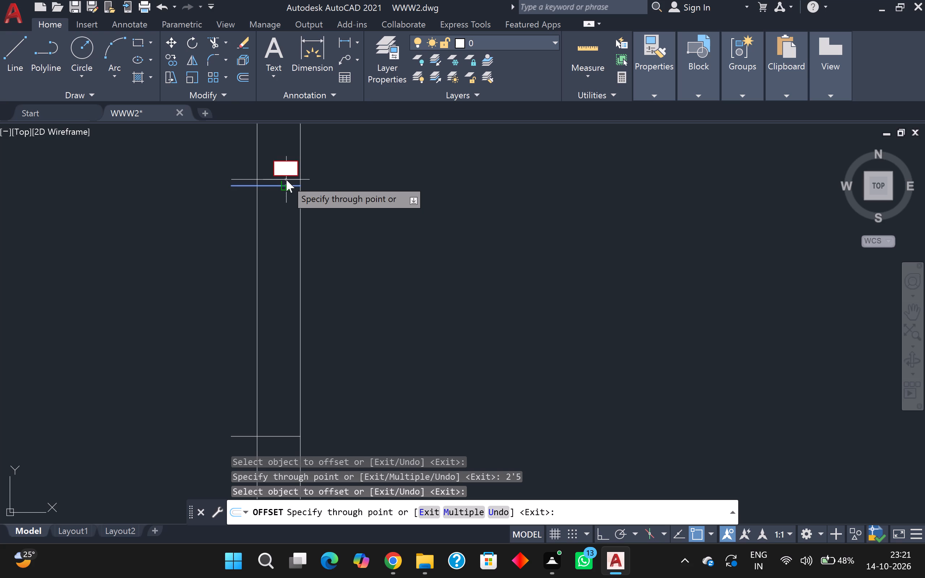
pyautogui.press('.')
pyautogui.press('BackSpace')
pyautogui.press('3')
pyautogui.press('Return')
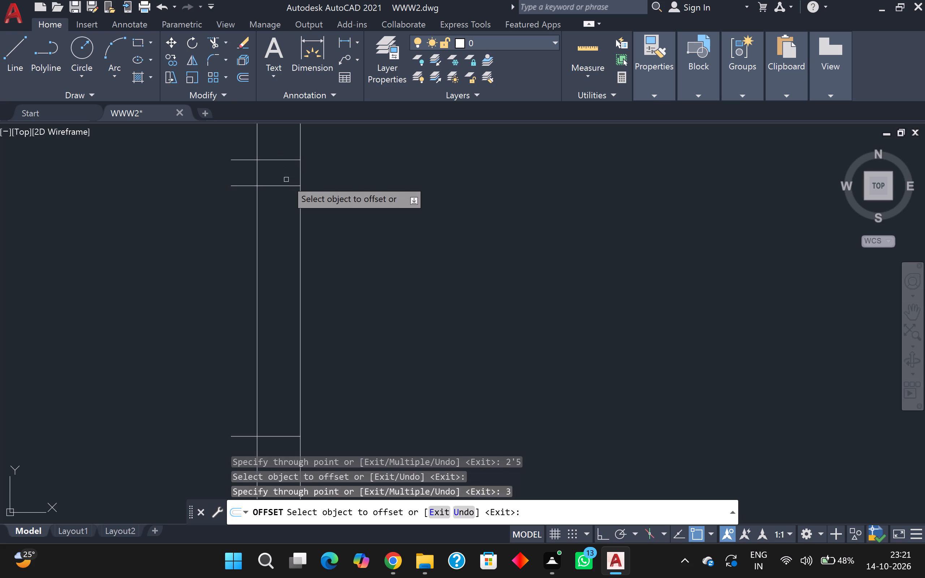
# Trim the jamb lines' stubs protruding past the vertical partition's left face and remove the extra line 3" above the upper jamb.
pyautogui.click(211, 40)
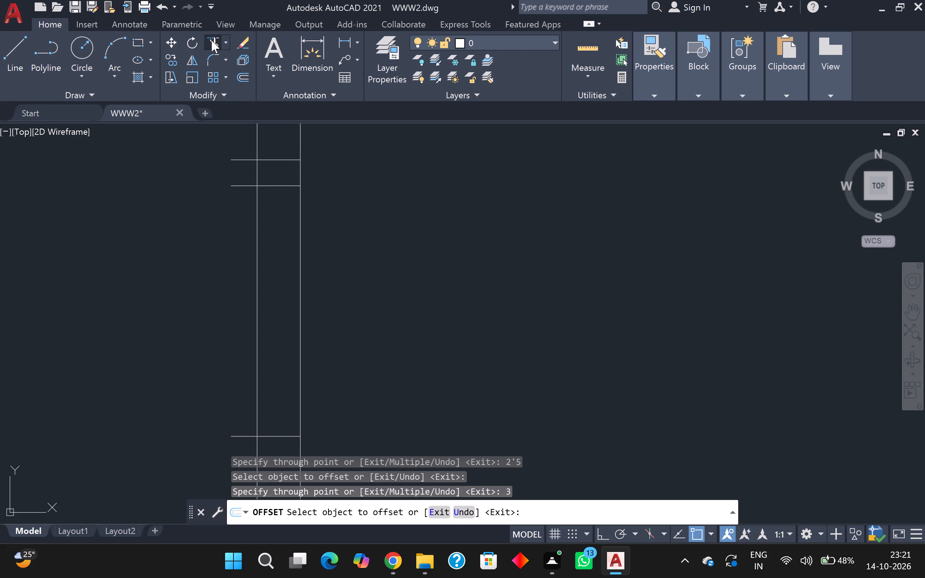
pyautogui.click(241, 152)
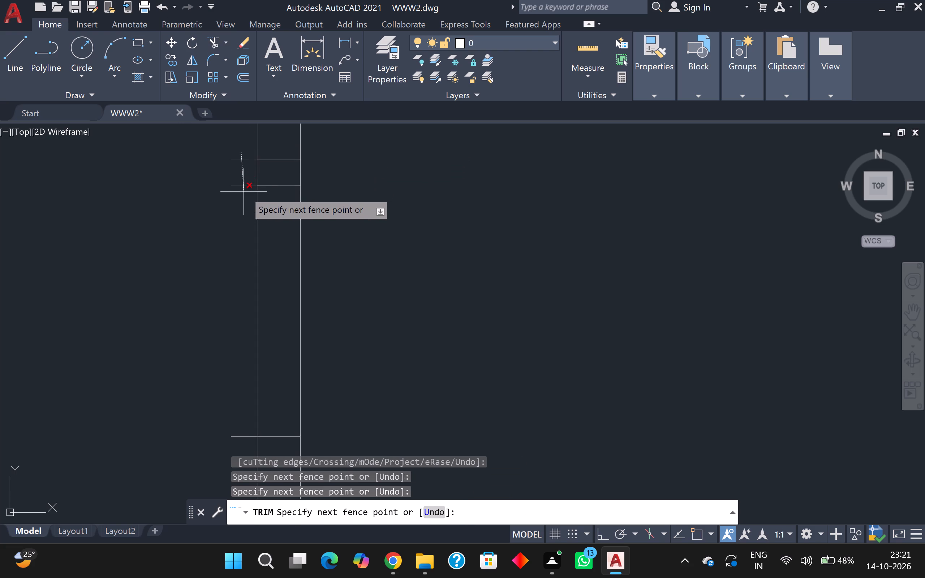
pyautogui.scroll(-3, 240, 171)
pyautogui.scroll(2, 236, 168)
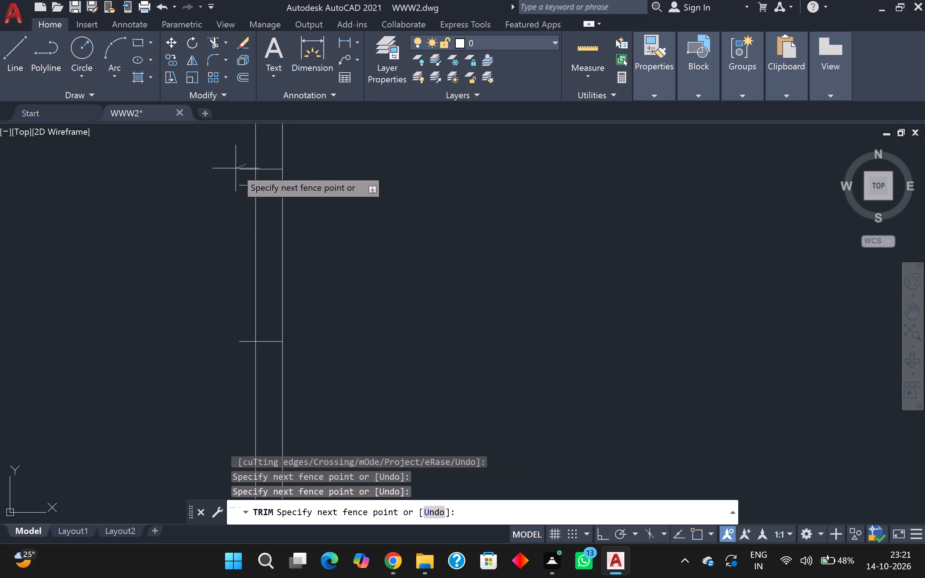
pyautogui.click(252, 173)
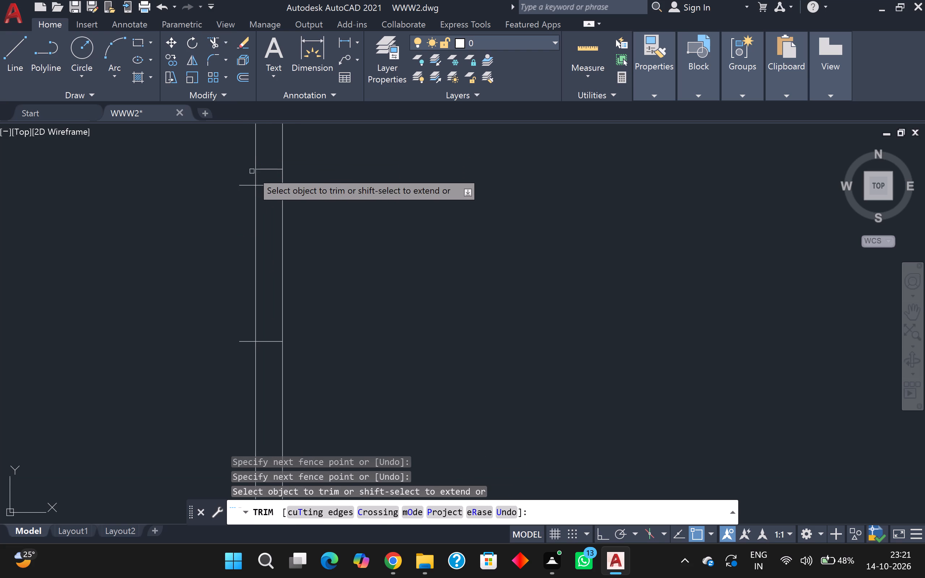
pyautogui.click(265, 168)
pyautogui.click(243, 183)
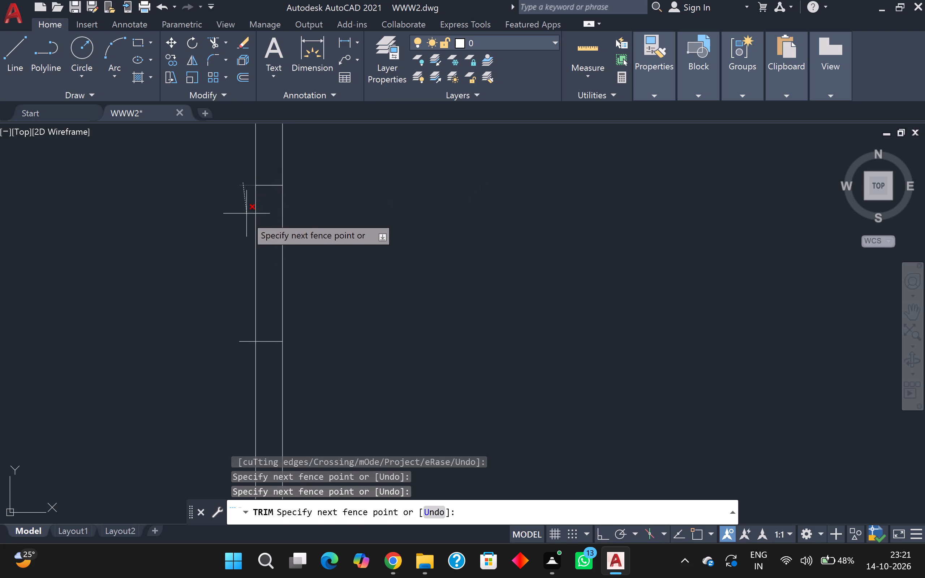
pyautogui.click(244, 366)
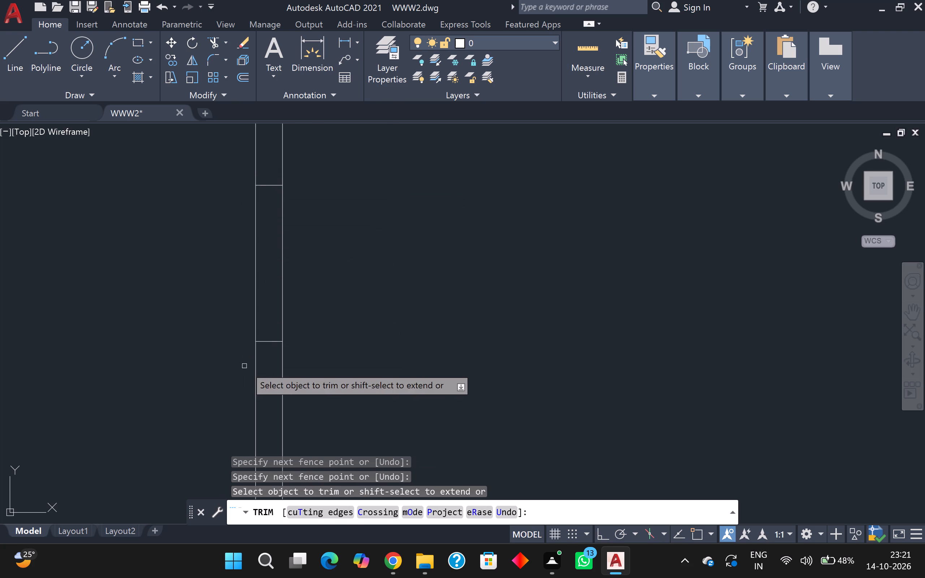
# Trim both vertical partition lines between the two jamb lines to cut the 2'5" opening.
pyautogui.click(228, 305)
pyautogui.click(325, 262)
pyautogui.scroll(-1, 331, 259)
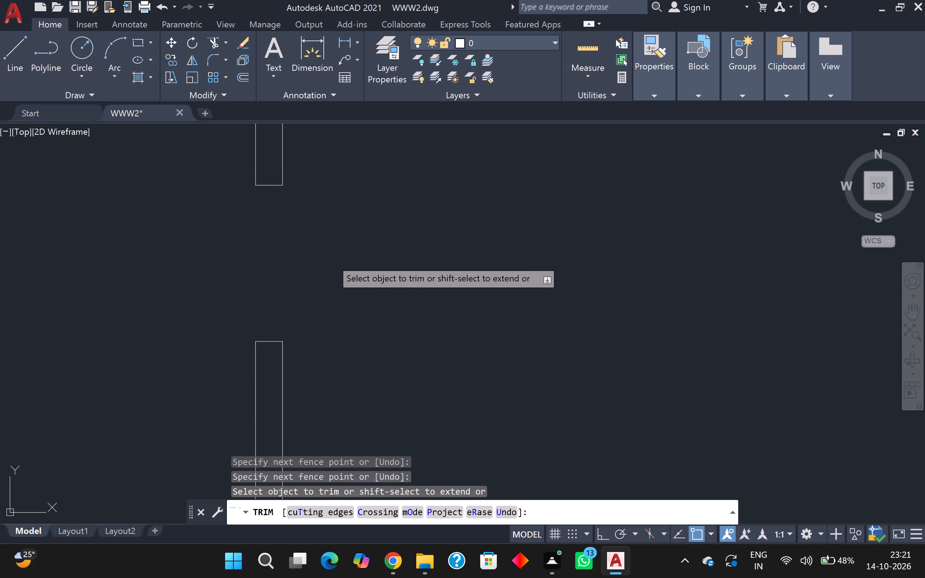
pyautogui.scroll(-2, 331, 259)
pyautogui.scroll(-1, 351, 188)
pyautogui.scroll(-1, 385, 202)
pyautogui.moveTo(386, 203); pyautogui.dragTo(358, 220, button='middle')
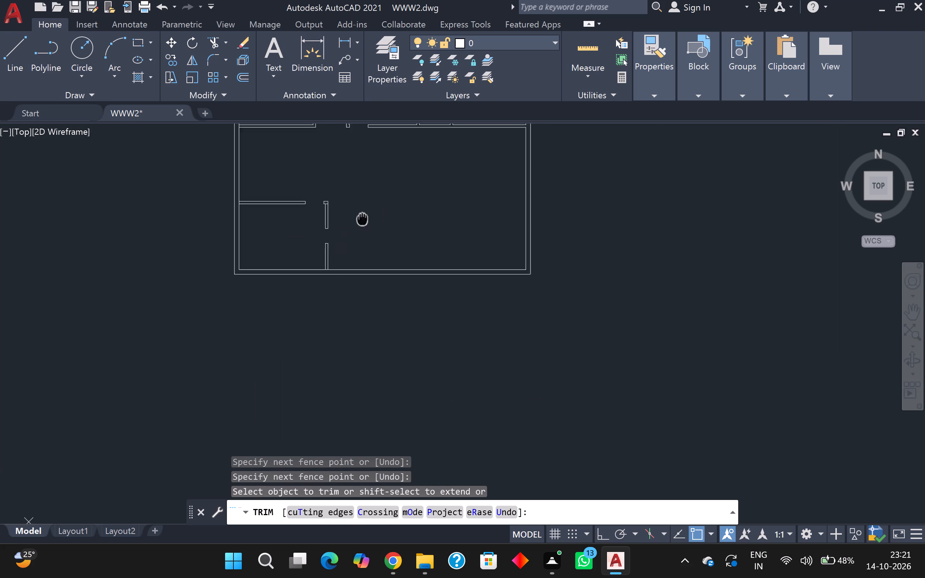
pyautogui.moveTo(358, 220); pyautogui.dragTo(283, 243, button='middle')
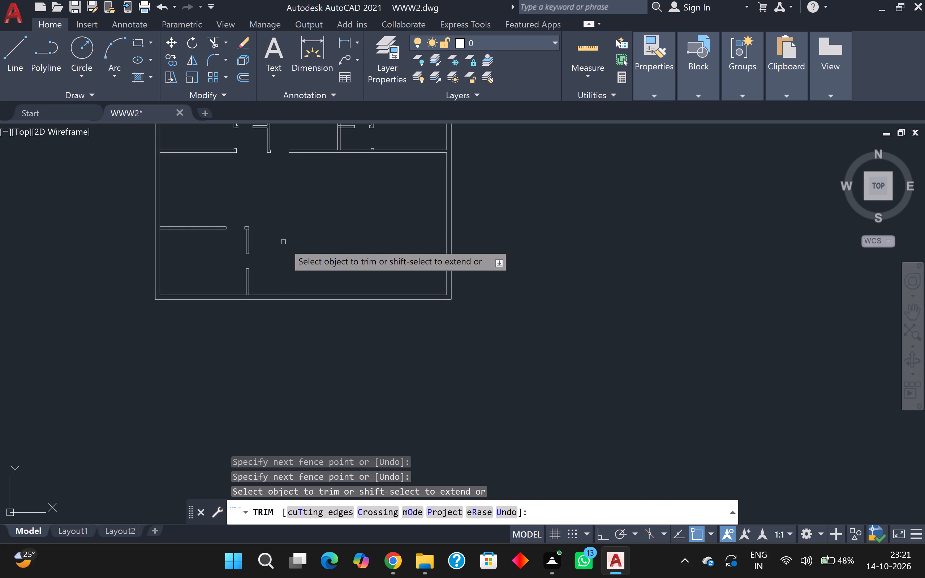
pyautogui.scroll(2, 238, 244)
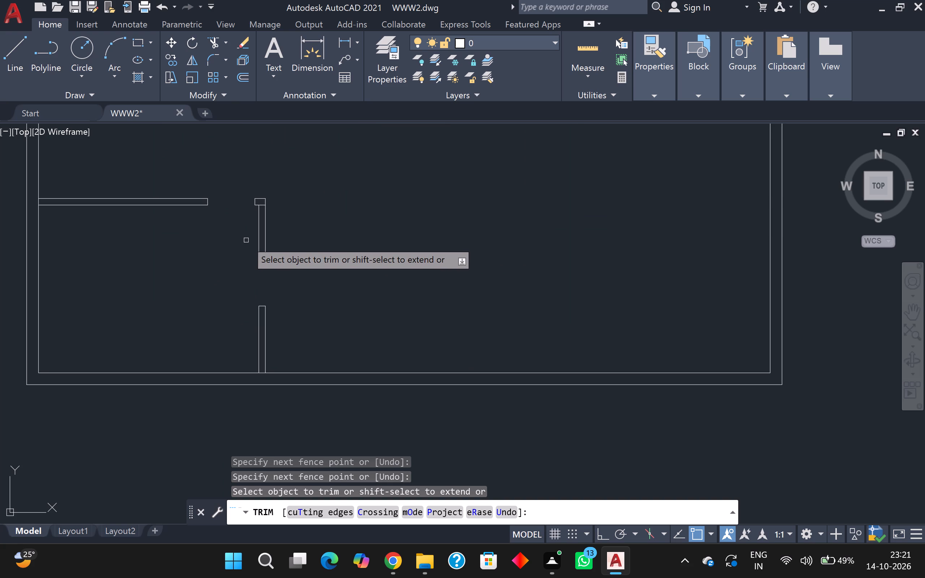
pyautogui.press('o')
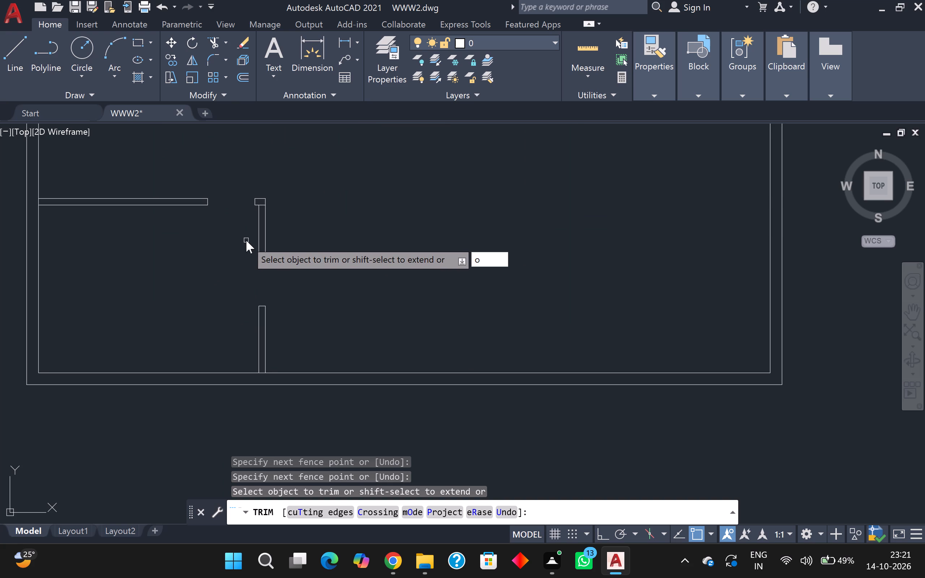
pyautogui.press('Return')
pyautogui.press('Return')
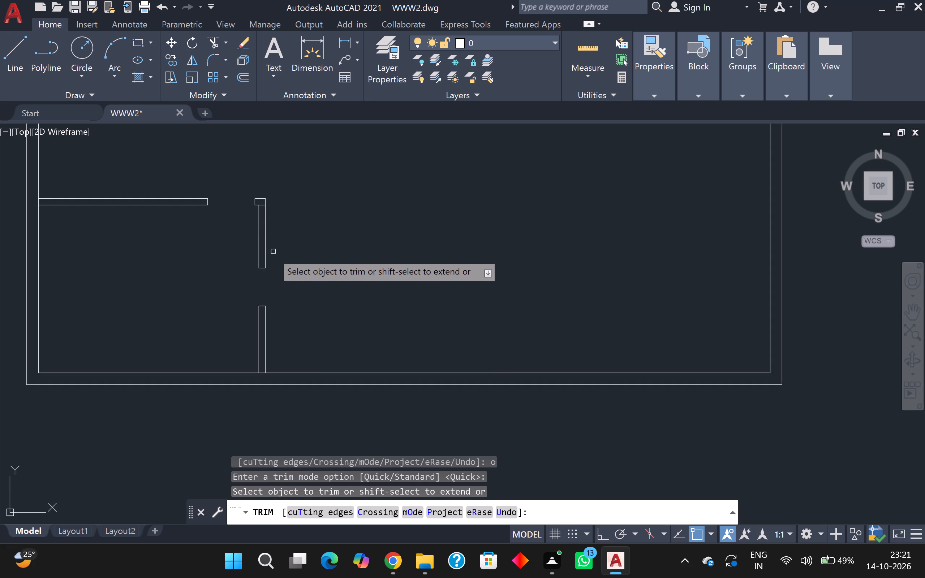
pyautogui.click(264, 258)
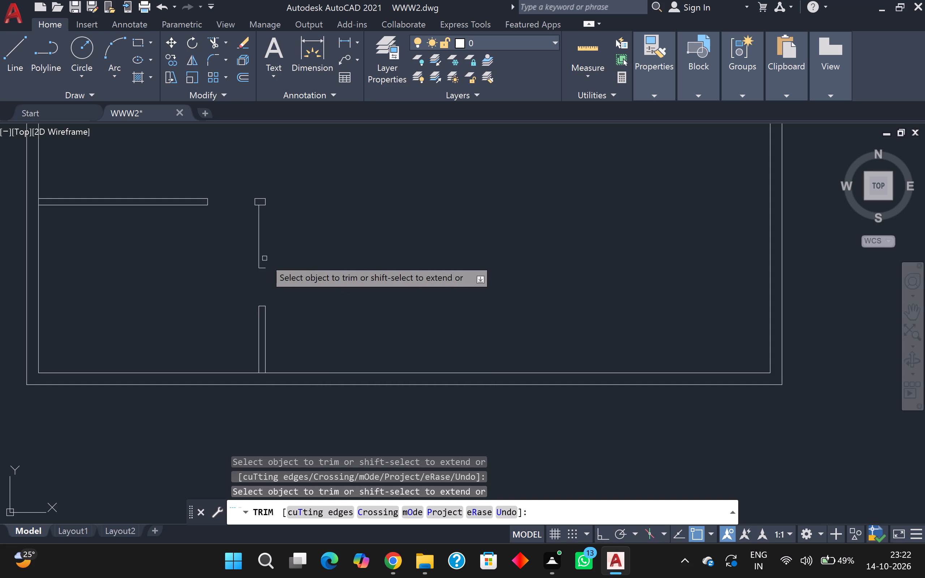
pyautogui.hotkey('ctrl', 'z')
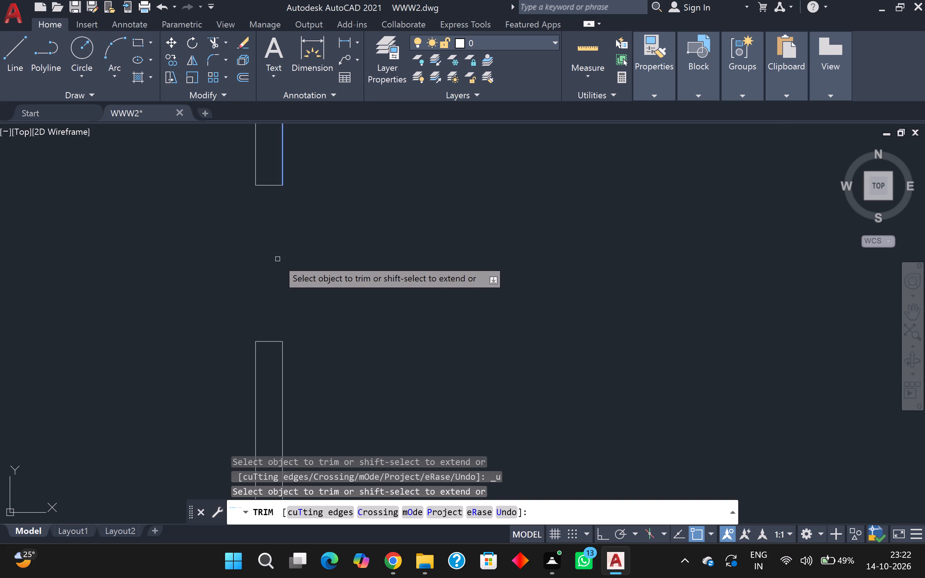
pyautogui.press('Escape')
# Offset the right-hand line of the vertical partition's upper segment 5' to the right.
pyautogui.scroll(-3, 277, 257)
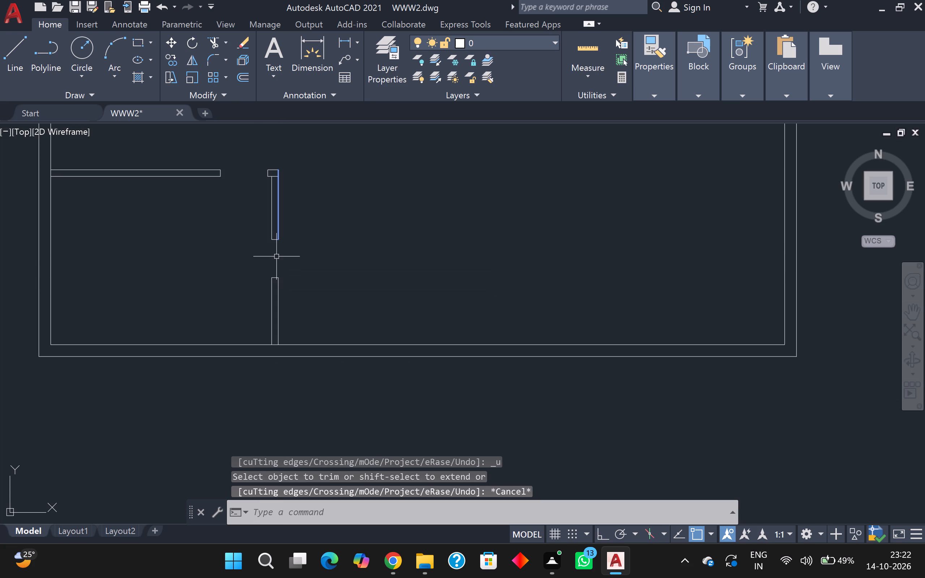
pyautogui.press('o')
pyautogui.press('Return')
pyautogui.press('Return')
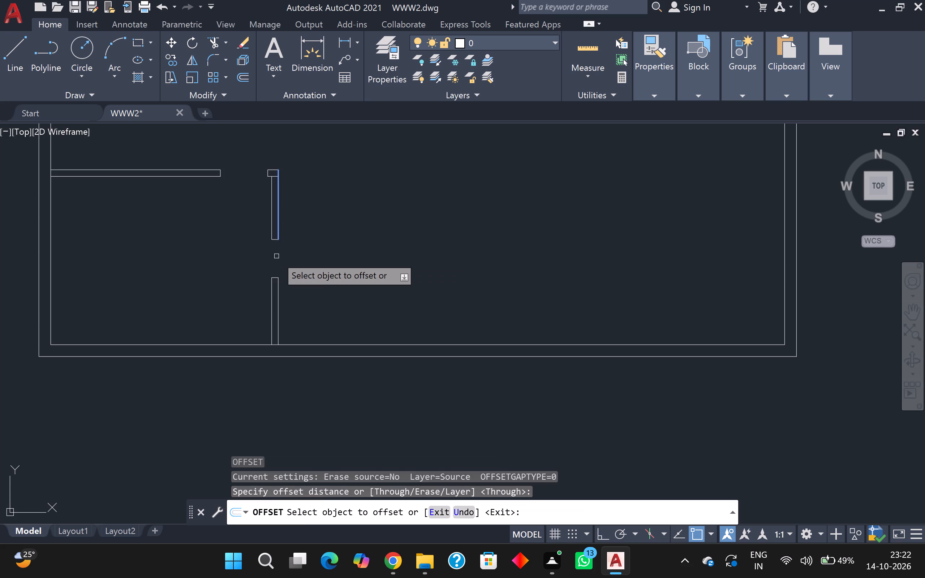
pyautogui.click(279, 219)
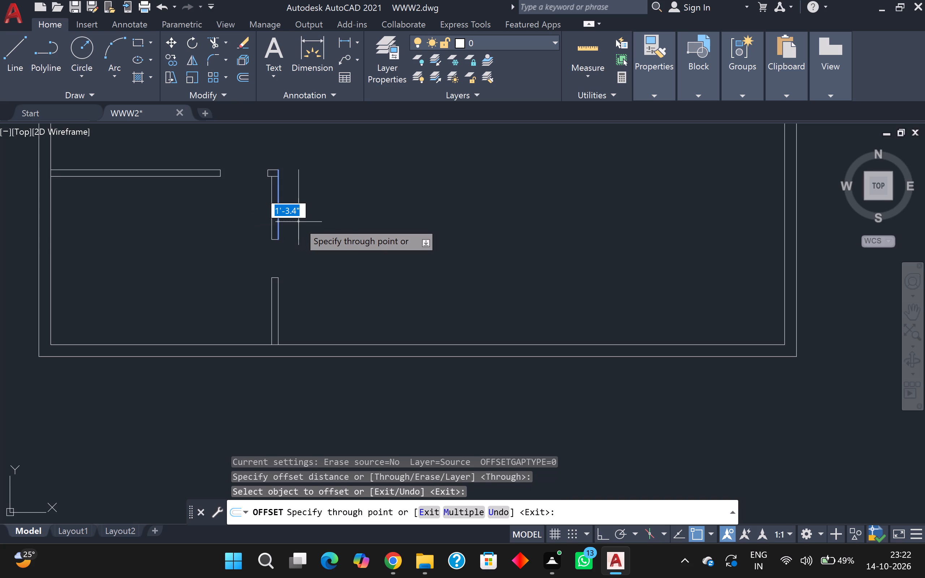
pyautogui.press('5')
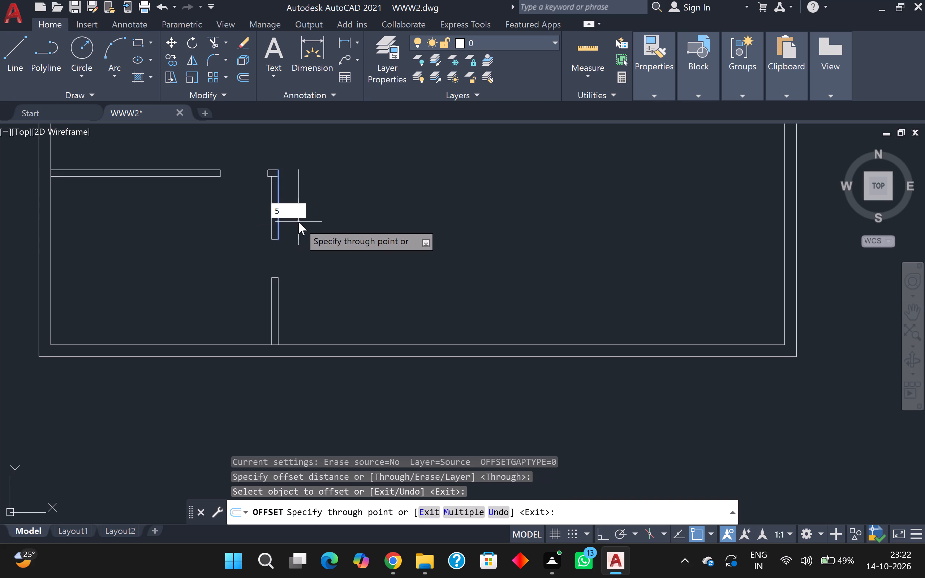
pyautogui.press("'")
pyautogui.press('Return')
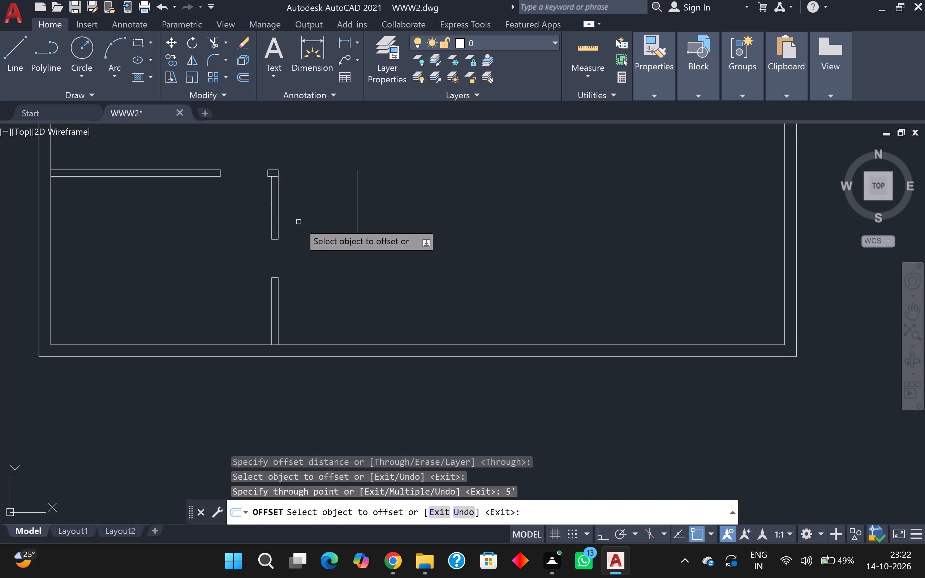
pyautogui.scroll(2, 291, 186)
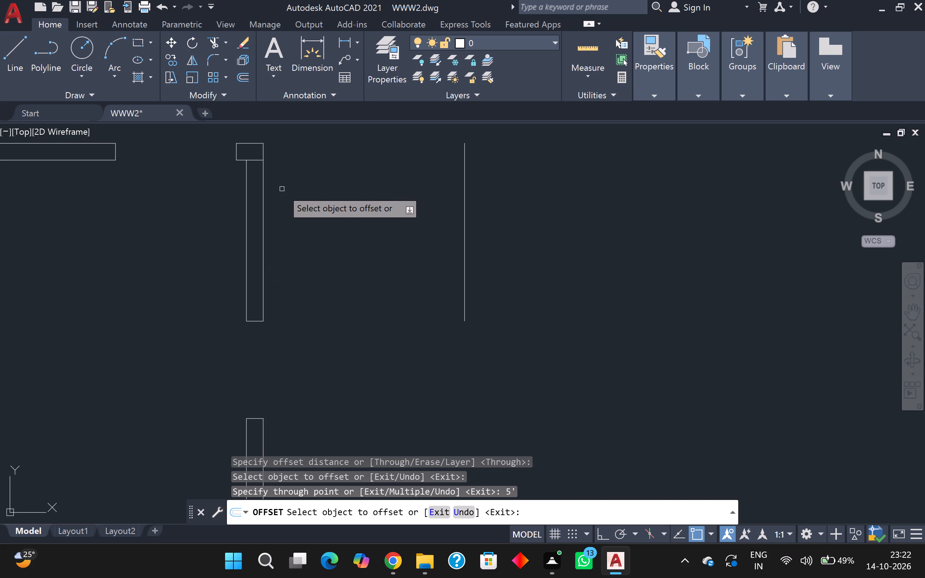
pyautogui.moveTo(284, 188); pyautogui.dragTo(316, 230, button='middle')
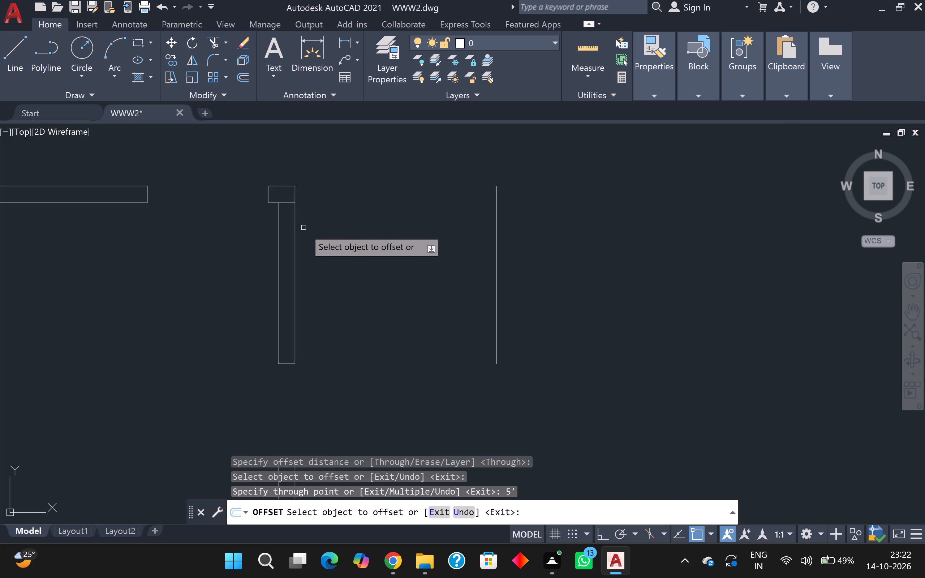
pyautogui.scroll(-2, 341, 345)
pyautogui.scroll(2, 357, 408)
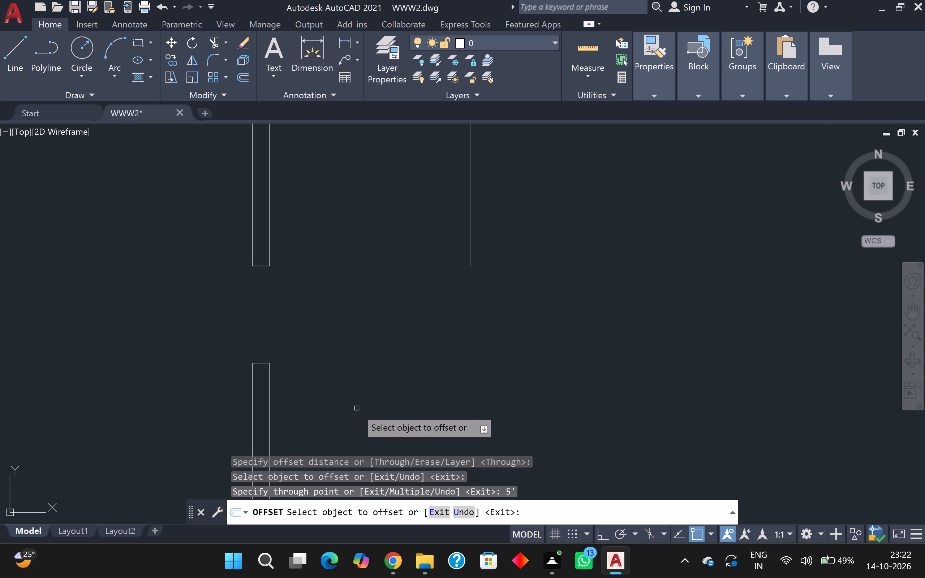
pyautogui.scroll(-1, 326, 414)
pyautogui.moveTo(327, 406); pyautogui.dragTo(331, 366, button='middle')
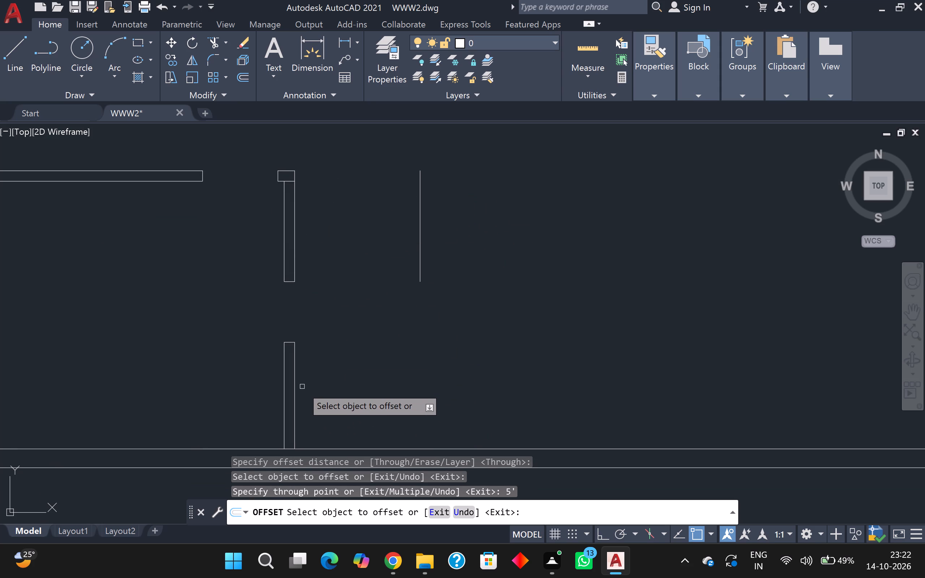
# Extend both short horizontal lines atop the vertical partition rightward to the line offset 5' from it.
pyautogui.scroll(1, 307, 267)
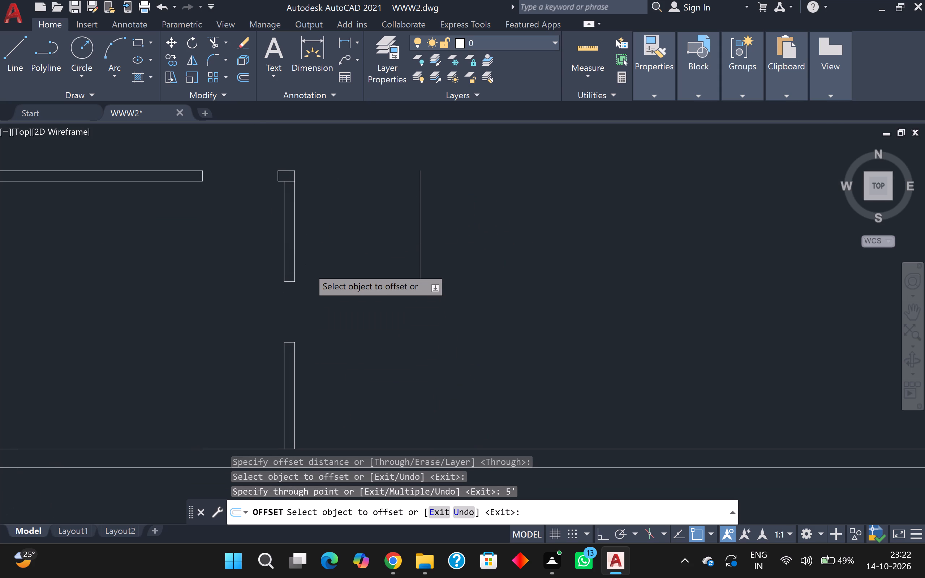
pyautogui.scroll(-3, 403, 230)
pyautogui.moveTo(405, 238); pyautogui.dragTo(404, 213, button='middle')
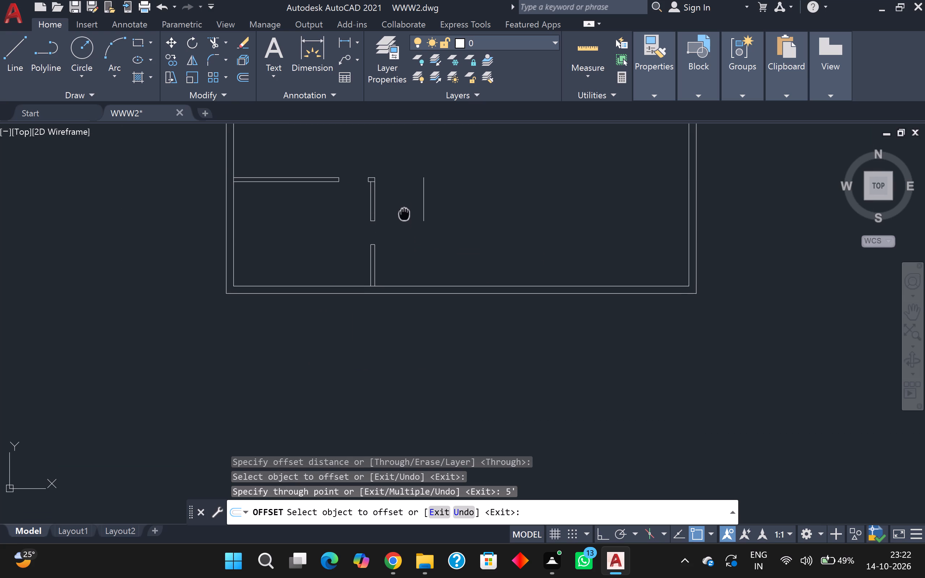
pyautogui.moveTo(404, 213); pyautogui.dragTo(405, 198, button='middle')
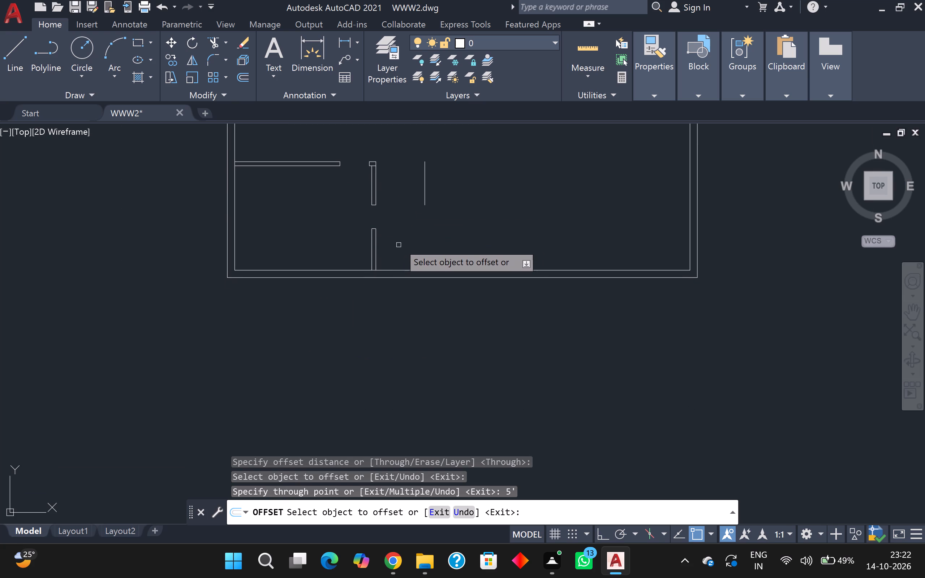
pyautogui.scroll(1, 388, 197)
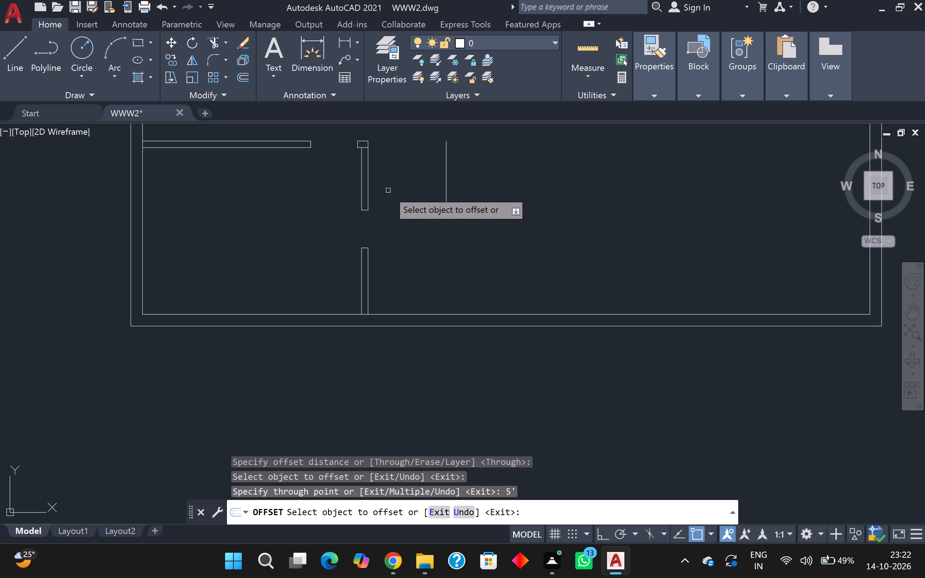
pyautogui.press('Escape')
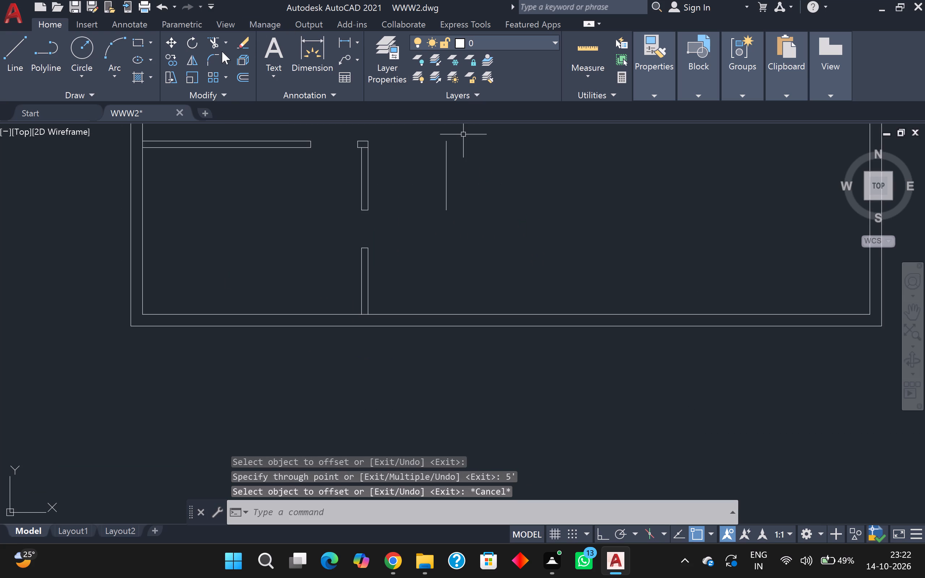
pyautogui.click(217, 48)
pyautogui.keyDown('shift'); pyautogui.scroll(2, 369, 132); pyautogui.keyUp('shift')
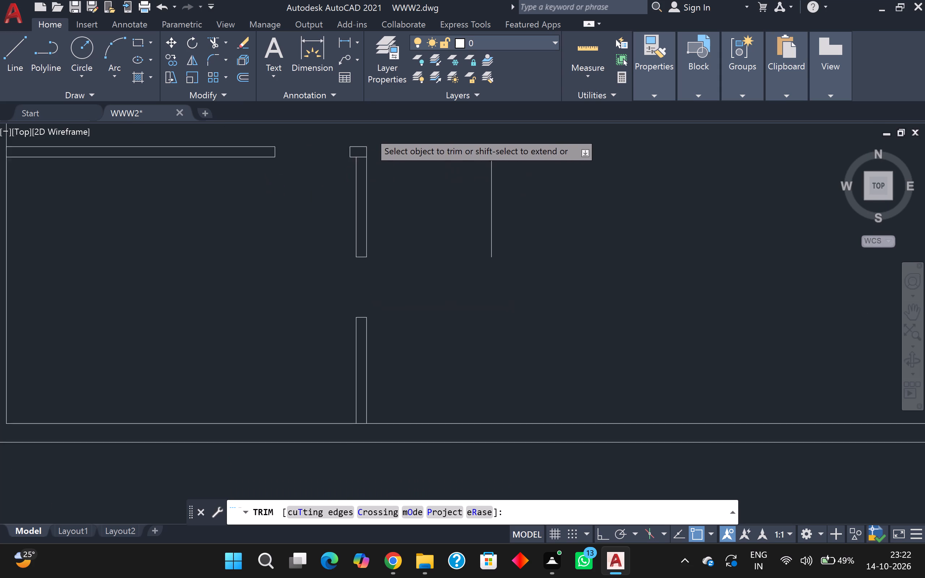
pyautogui.keyDown('shift'); pyautogui.click(360, 173); pyautogui.keyUp('shift')
pyautogui.keyDown('shift'); pyautogui.click(358, 156); pyautogui.keyUp('shift')
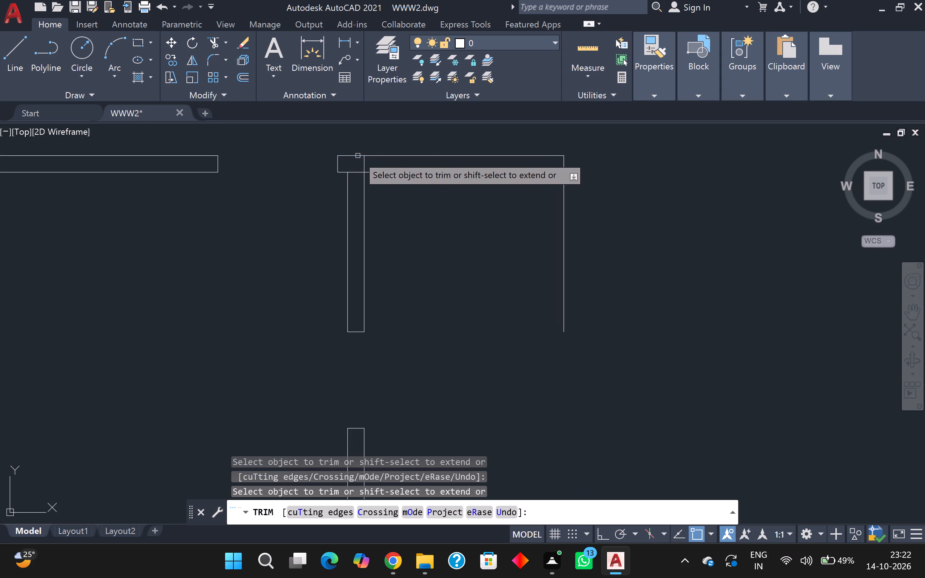
pyautogui.moveTo(453, 241); pyautogui.dragTo(430, 187, button='middle')
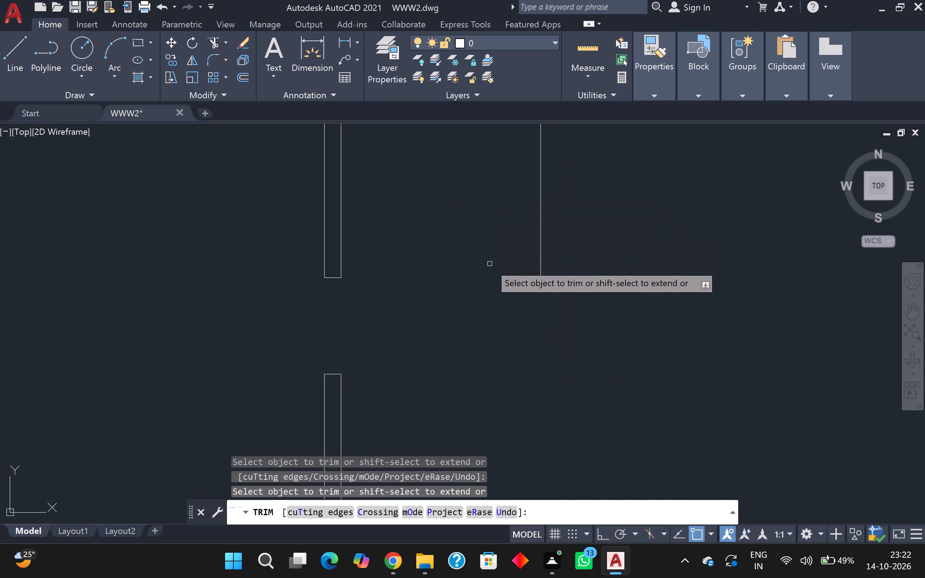
pyautogui.scroll(-2, 498, 247)
pyautogui.scroll(1, 491, 277)
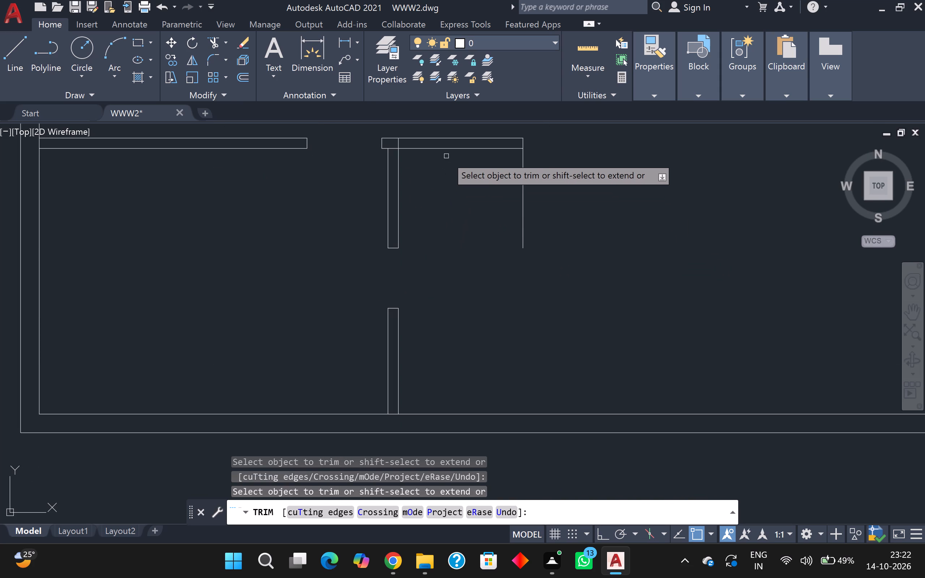
pyautogui.press('Escape')
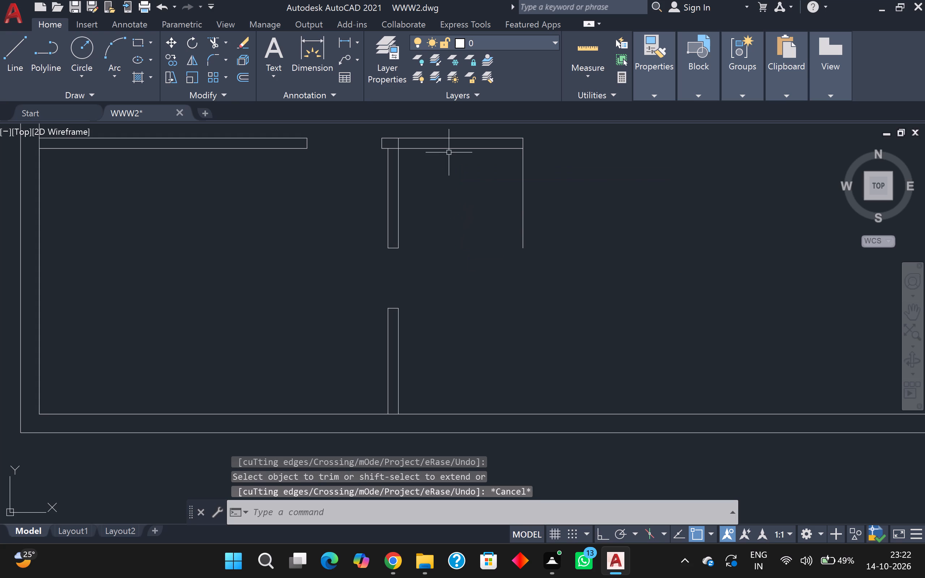
# Offset the lower line of the extended top horizontal partition 8' downward.
pyautogui.press('o')
pyautogui.press('Return')
pyautogui.press('Return')
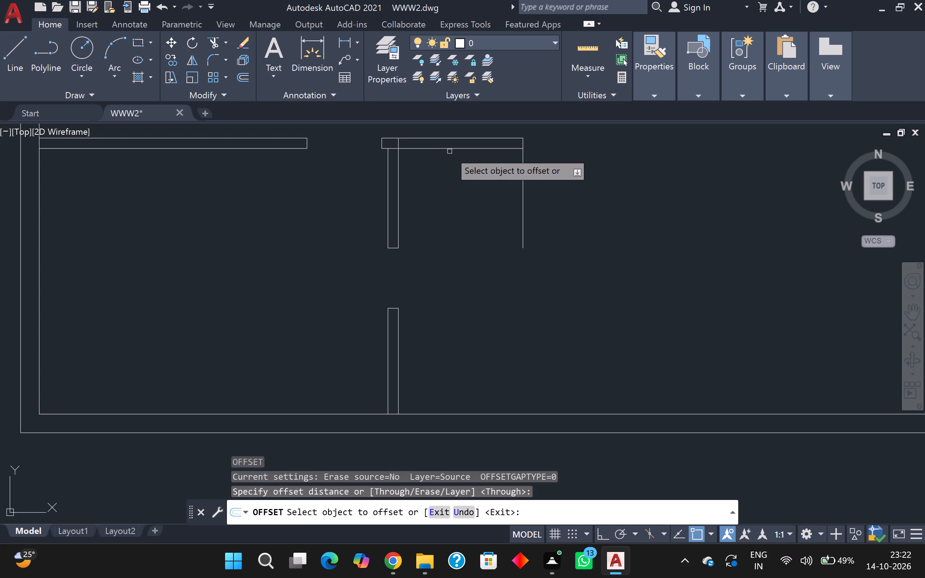
pyautogui.click(453, 148)
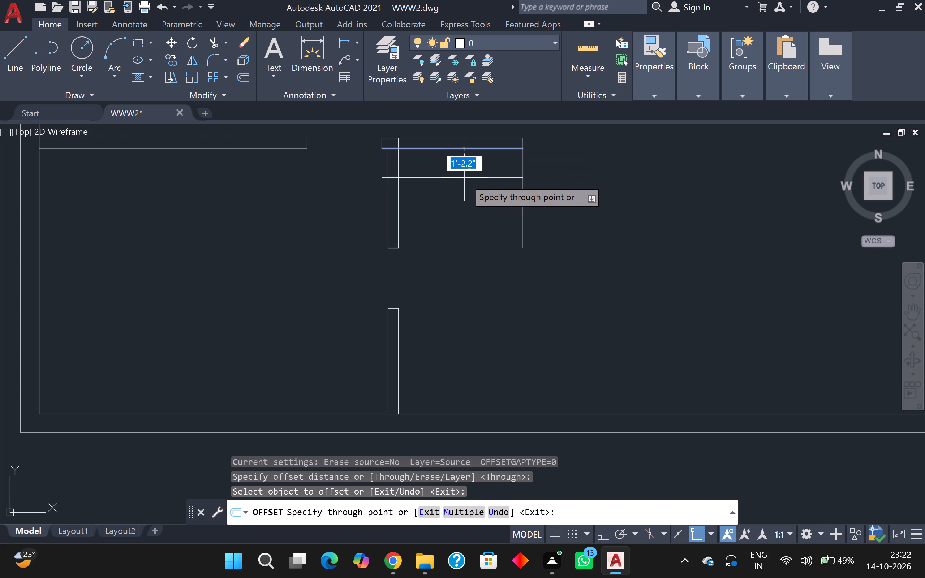
pyautogui.press('8')
pyautogui.press("'")
pyautogui.press('Return')
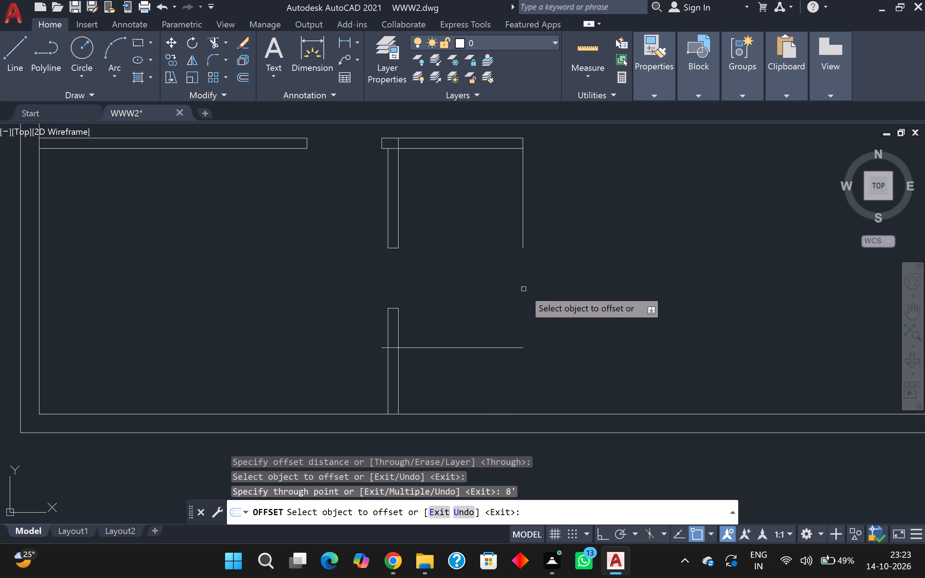
# Offset the new lower horizontal line another 5" downward to give the bottom partition its thickness.
pyautogui.click(473, 346)
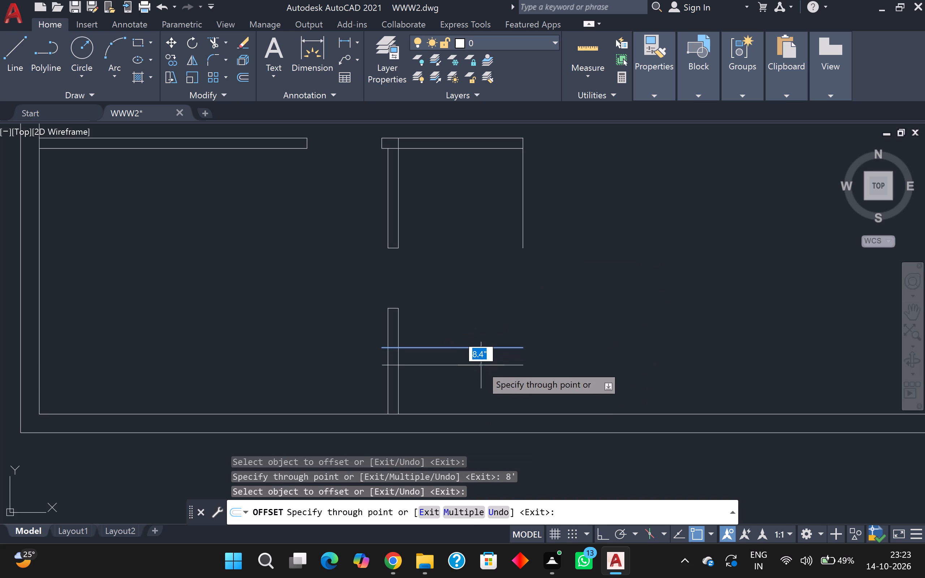
pyautogui.press('5')
pyautogui.press('Return')
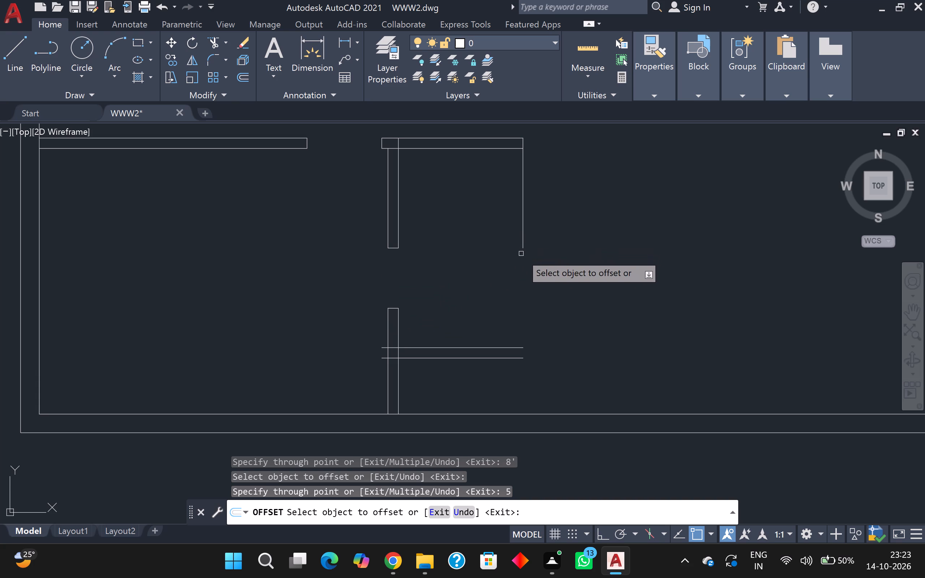
pyautogui.press('Escape')
# Extend the small room's right-hand vertical line down to the lower line of the bottom partition.
pyautogui.click(214, 44)
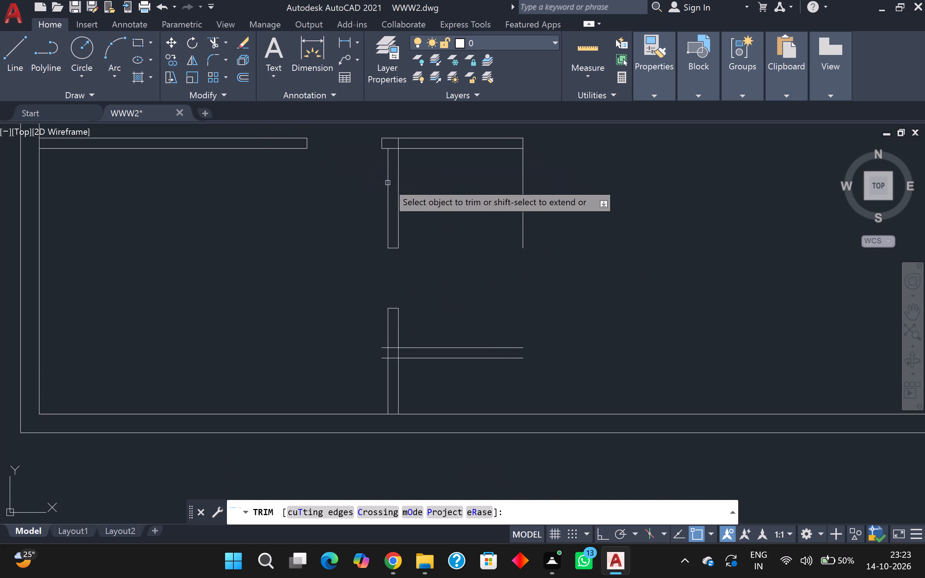
pyautogui.keyDown('shift'); pyautogui.click(521, 229); pyautogui.keyUp('shift')
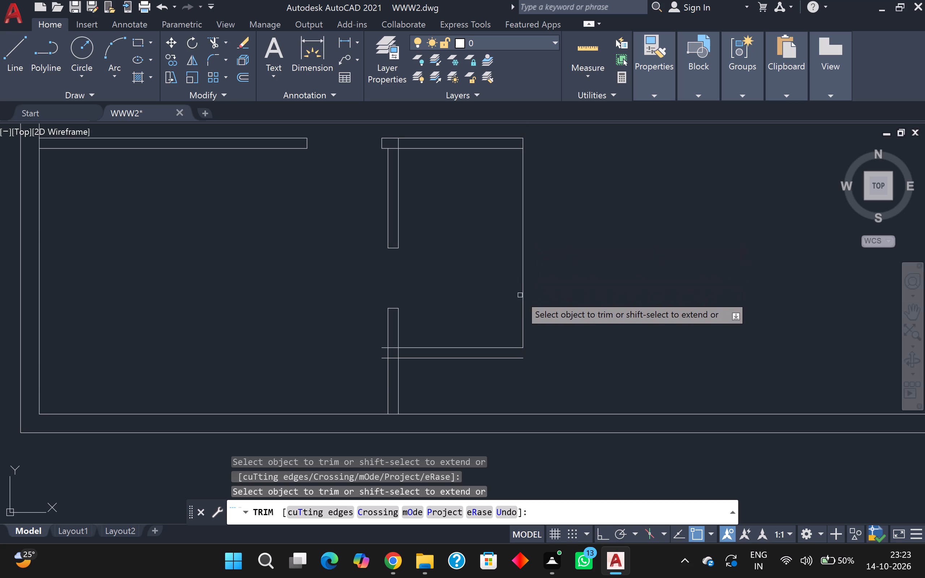
pyautogui.keyDown('shift'); pyautogui.click(523, 300); pyautogui.keyUp('shift')
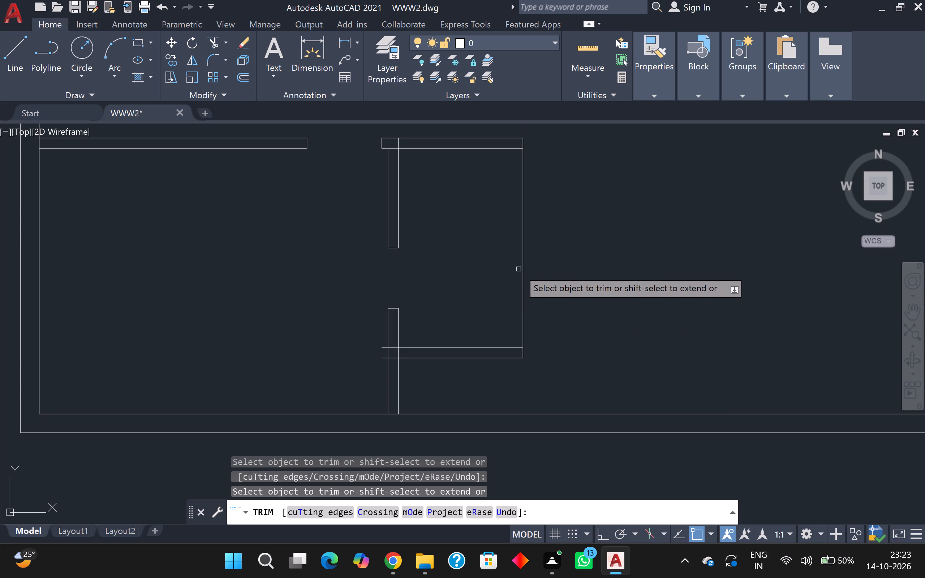
pyautogui.press('Escape')
# Offset the small room's right-hand vertical line 5" to the right.
pyautogui.click(525, 257)
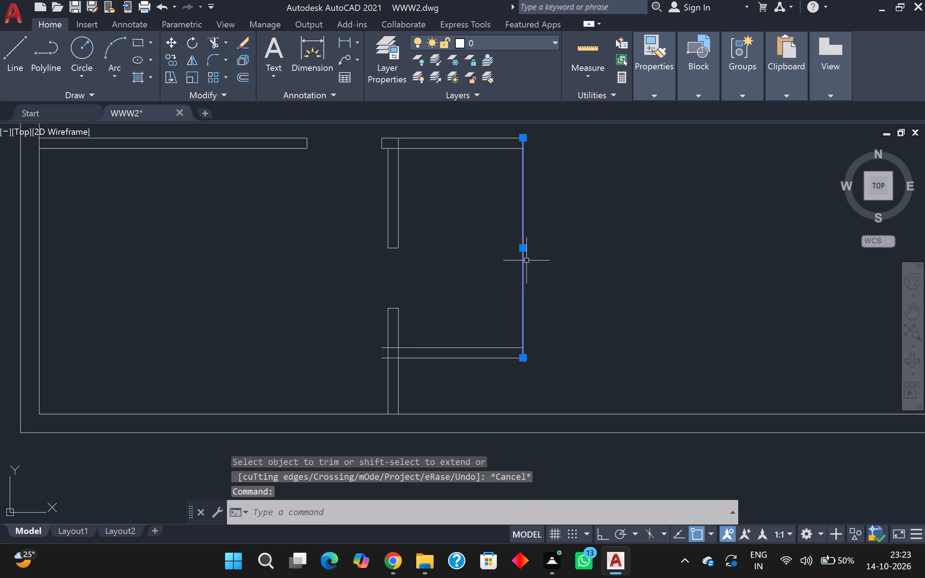
pyautogui.press('o')
pyautogui.press('Return')
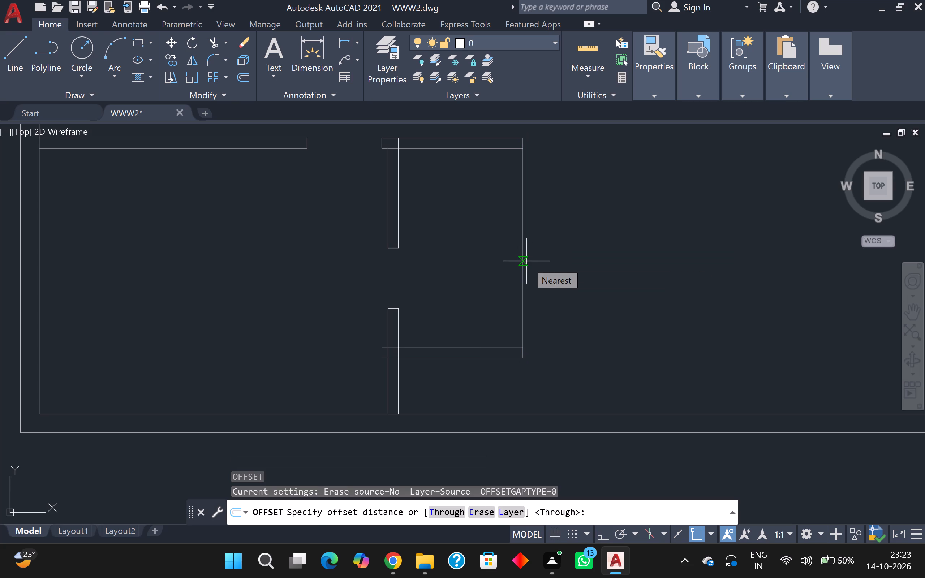
pyautogui.press('Return')
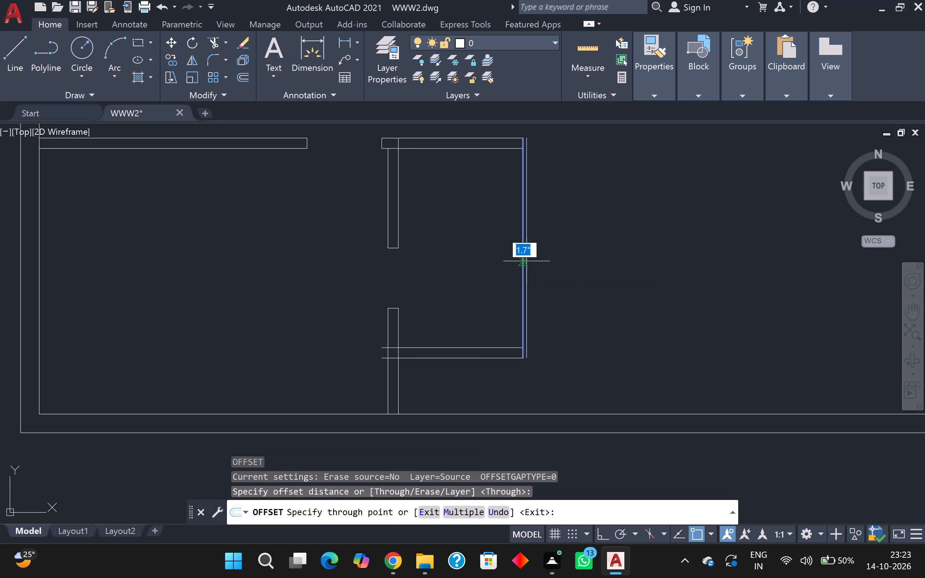
pyautogui.press('5')
pyautogui.press('Return')
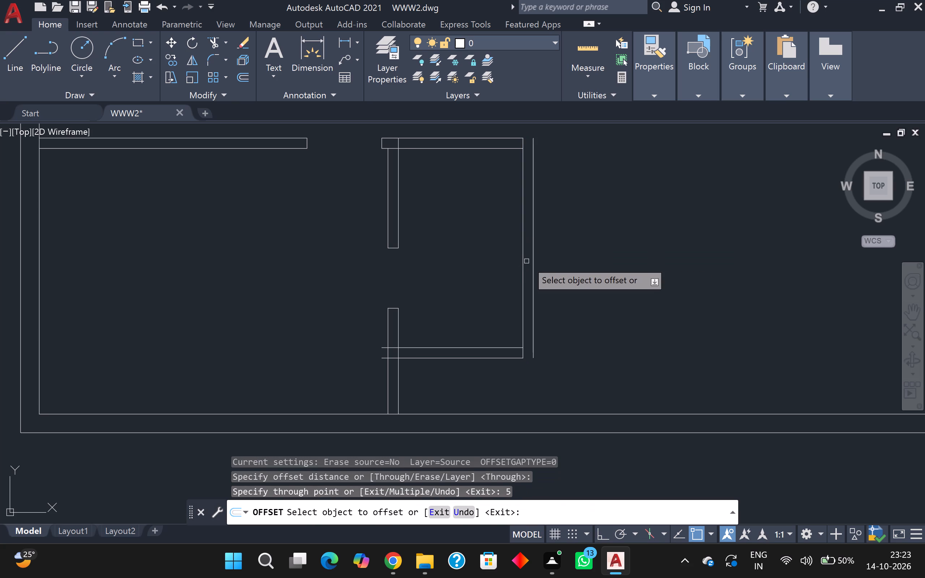
pyautogui.press('Escape')
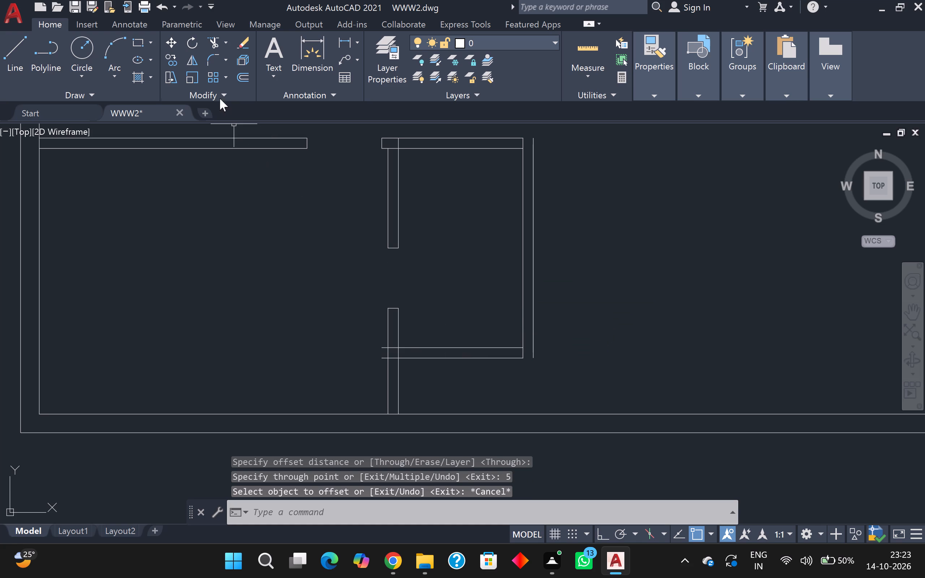
# Extend both bottom partition lines rightward to the outer line of the small room's right-hand wall.
pyautogui.click(216, 36)
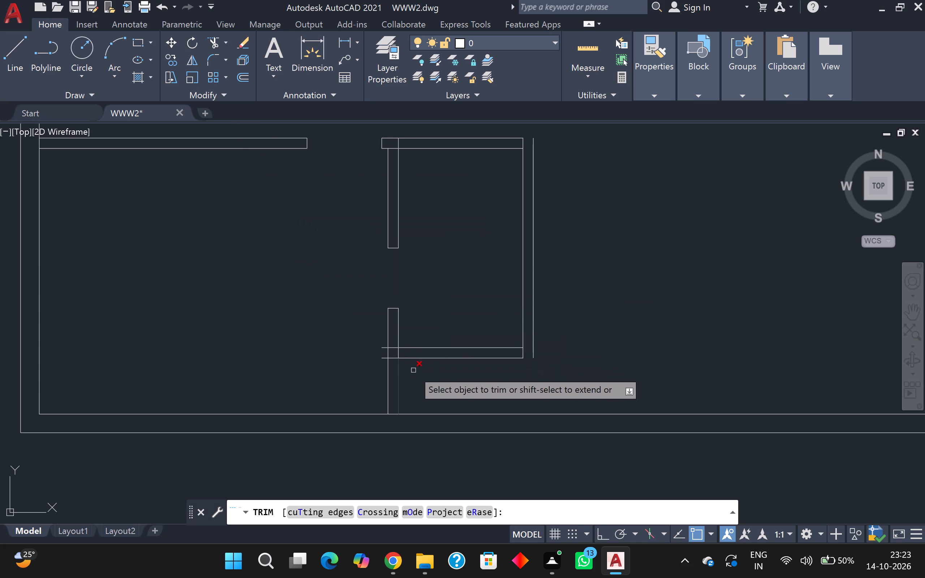
pyautogui.keyDown('shift'); pyautogui.click(493, 347); pyautogui.keyUp('shift')
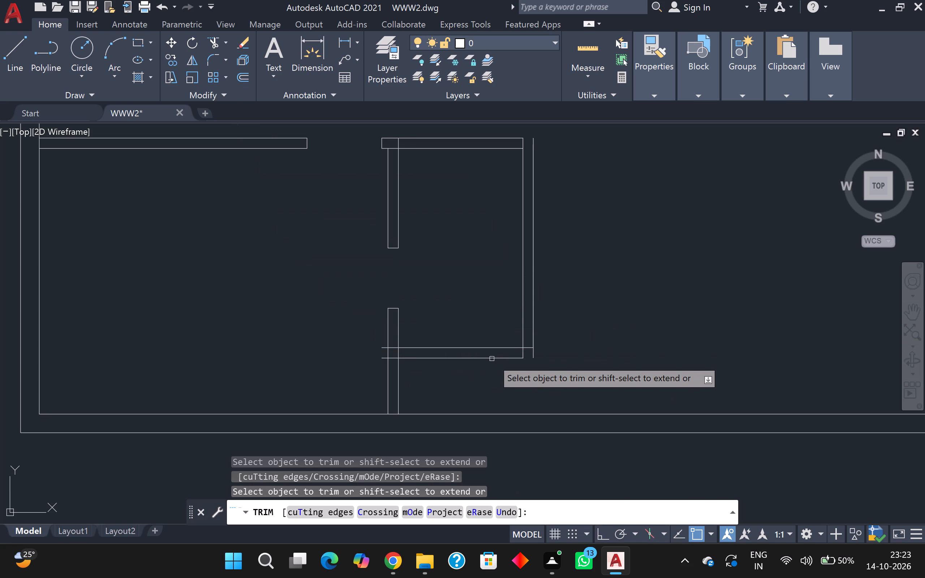
pyautogui.keyDown('shift'); pyautogui.click(493, 358); pyautogui.keyUp('shift')
# Trim the bottom partition's stubs past the vertical partition's left face and the segments crossing inside their junction.
pyautogui.scroll(2, 543, 359)
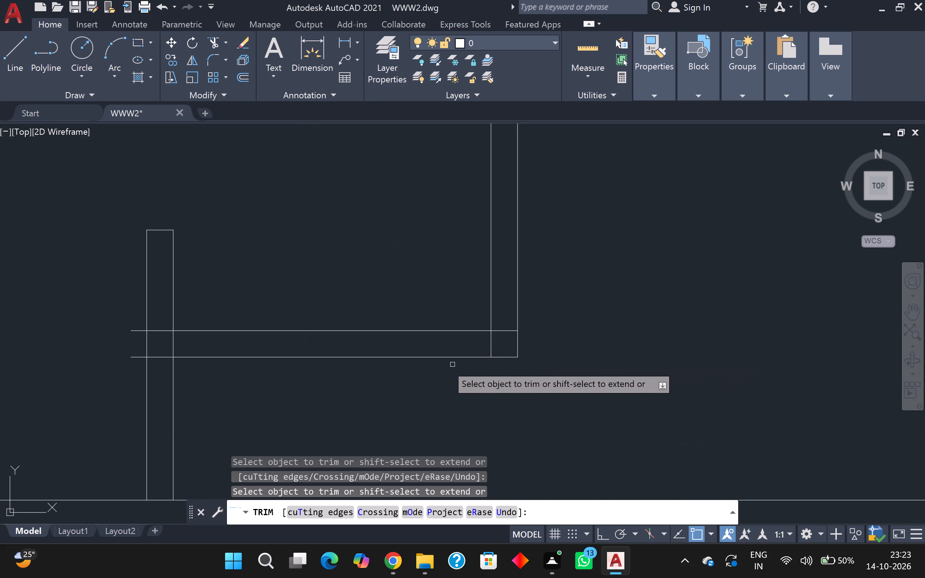
pyautogui.click(139, 320)
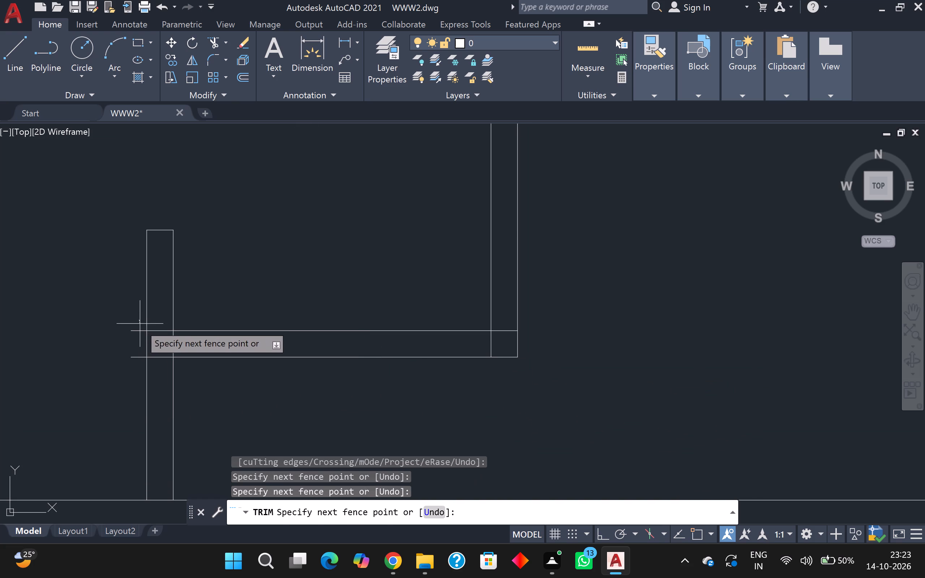
pyautogui.click(137, 378)
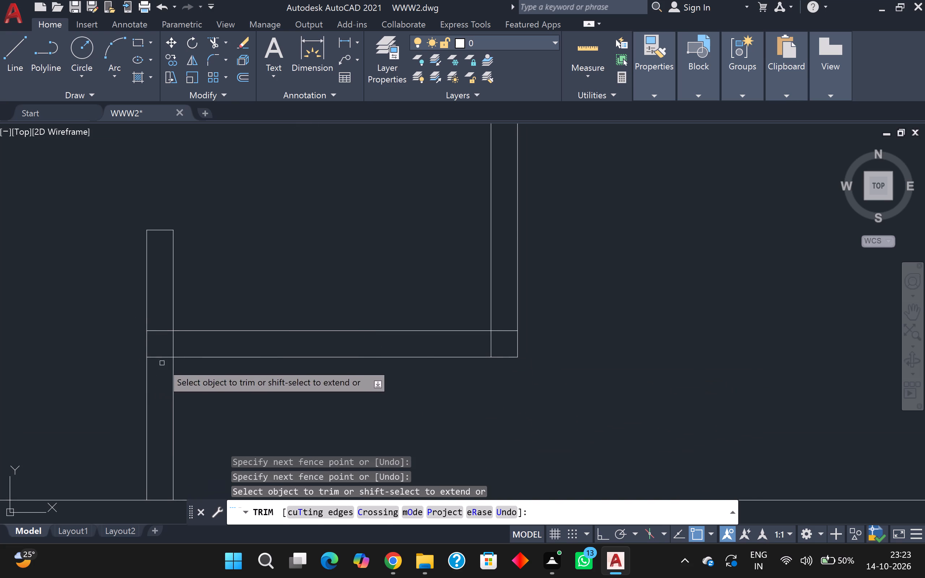
pyautogui.scroll(-1, 205, 342)
pyautogui.moveTo(208, 342); pyautogui.dragTo(234, 342, button='middle')
pyautogui.scroll(1, 232, 342)
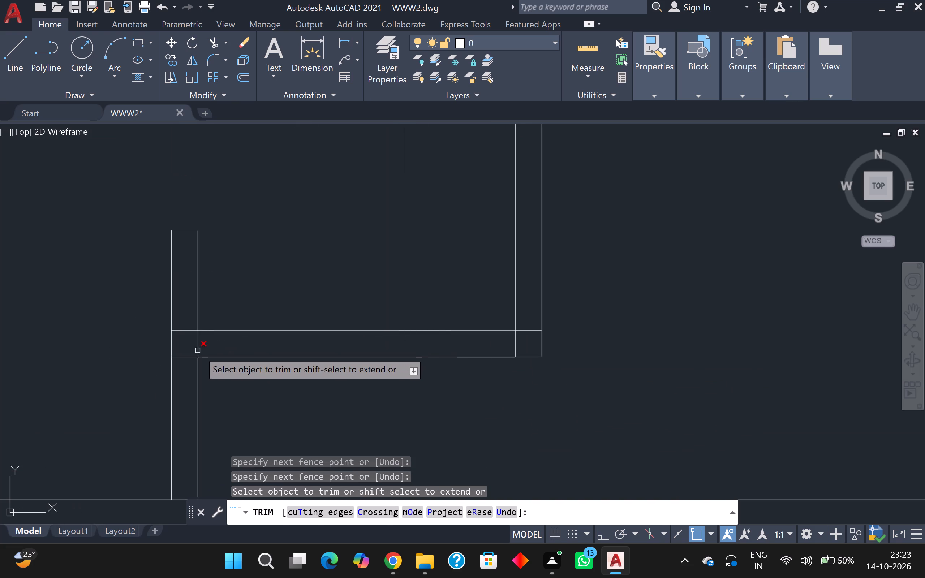
pyautogui.click(201, 343)
pyautogui.click(188, 329)
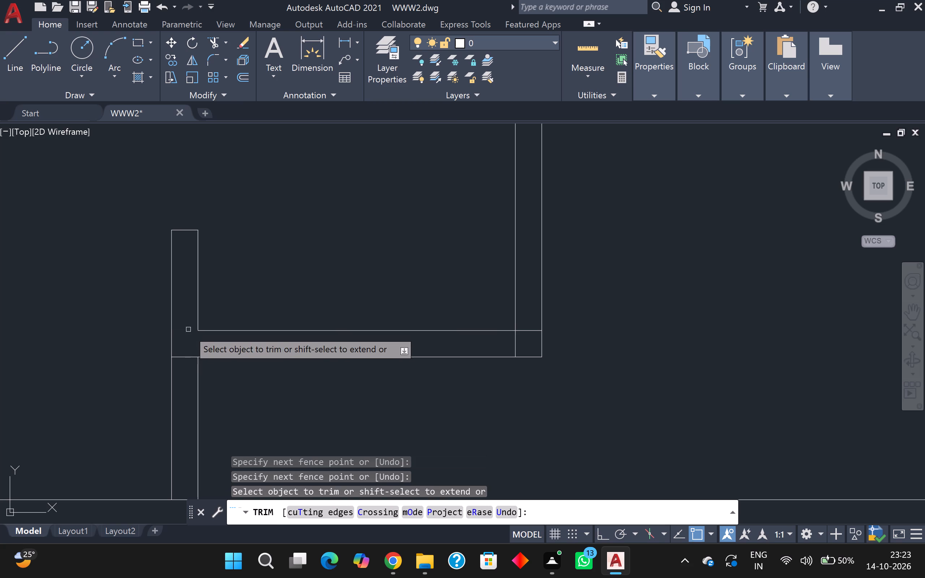
pyautogui.click(186, 356)
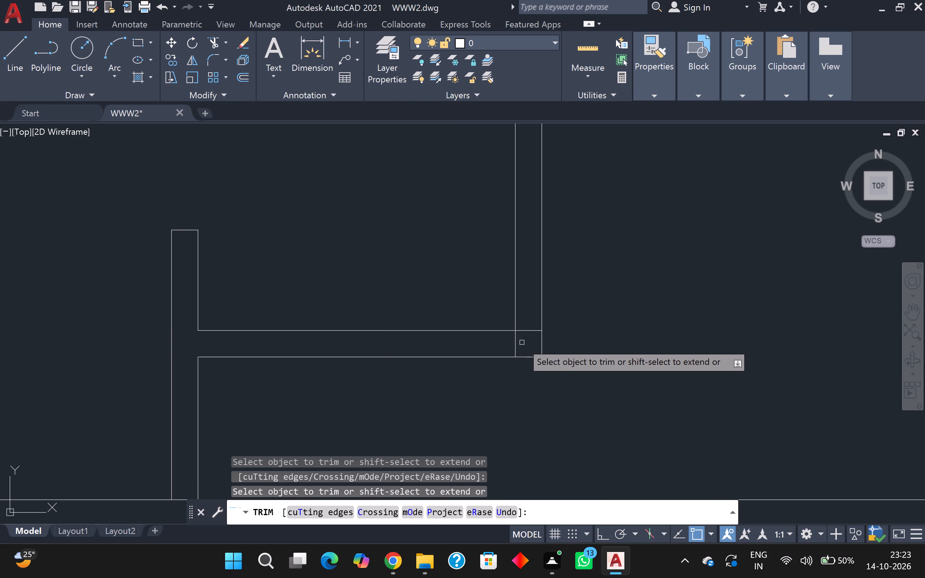
# Trim the overlapping inner line segments at the small room's lower-right wall corner.
pyautogui.click(521, 342)
pyautogui.click(510, 344)
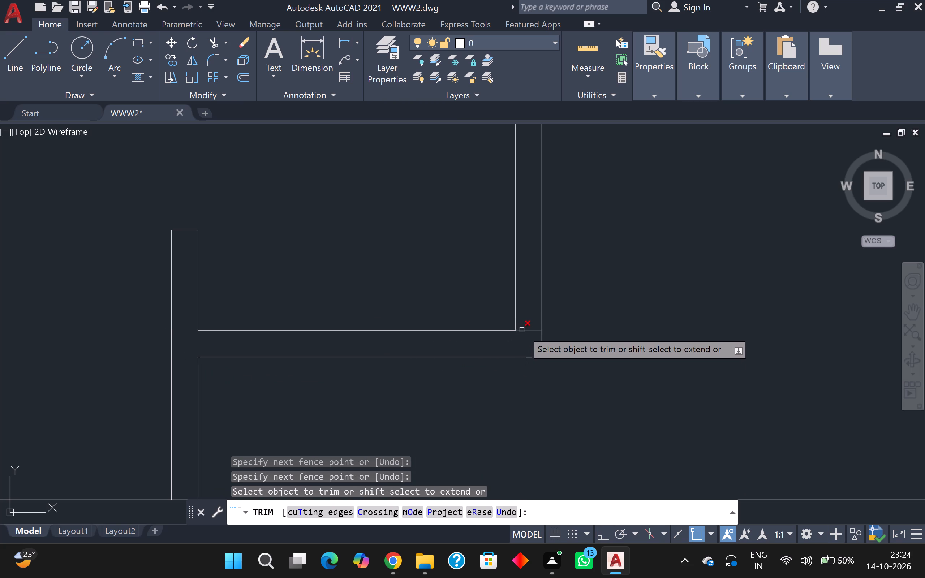
pyautogui.click(524, 330)
pyautogui.scroll(-2, 524, 326)
pyautogui.scroll(-1, 591, 281)
pyautogui.moveTo(595, 278); pyautogui.dragTo(586, 327, button='middle')
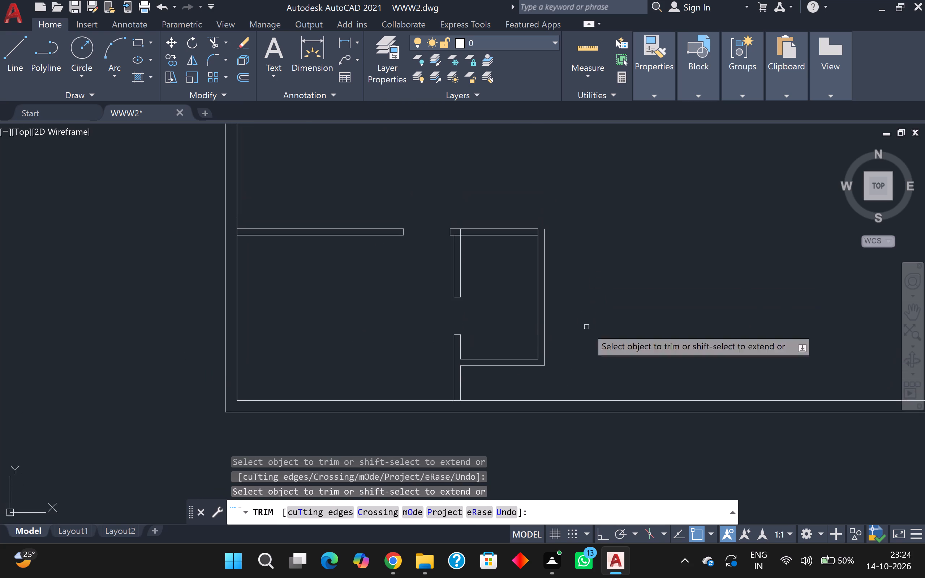
pyautogui.moveTo(560, 263); pyautogui.dragTo(564, 305, button='middle')
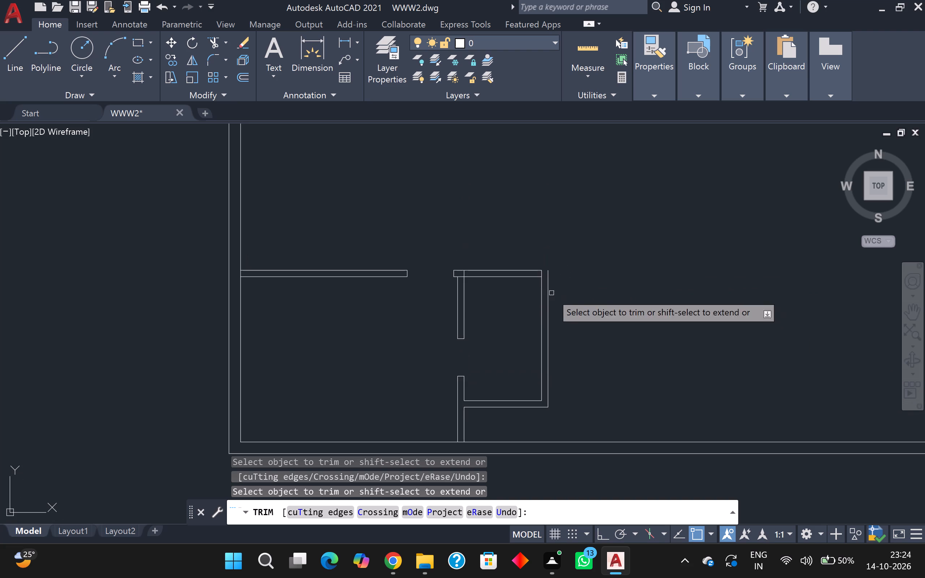
# Extend both top partition lines of the small room rightward to the outer line of its right-hand wall.
pyautogui.keyDown('shift'); pyautogui.click(536, 278); pyautogui.keyUp('shift')
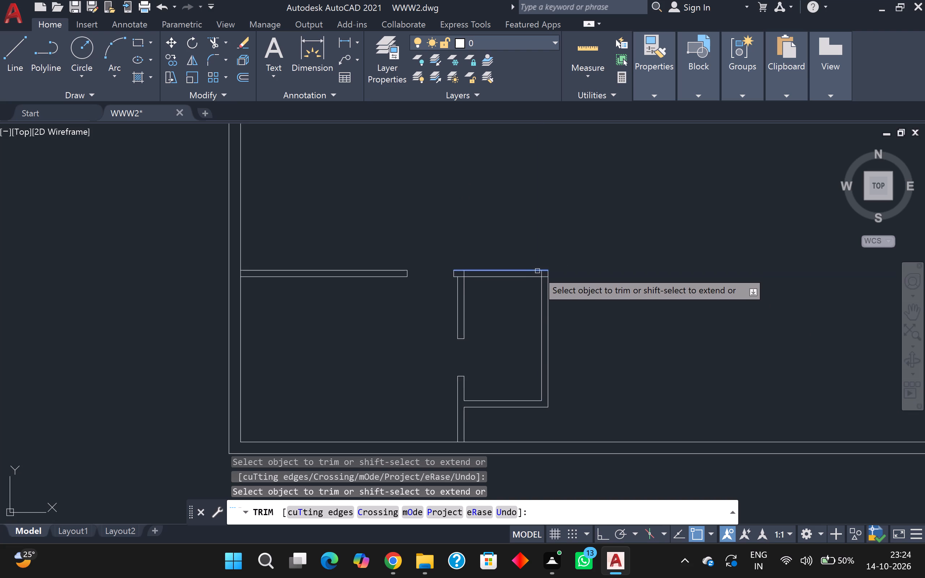
pyautogui.keyDown('shift'); pyautogui.click(537, 271); pyautogui.keyUp('shift')
# Trim the overlapping inner line segments at the small room's upper-right wall corner.
pyautogui.scroll(3, 557, 285)
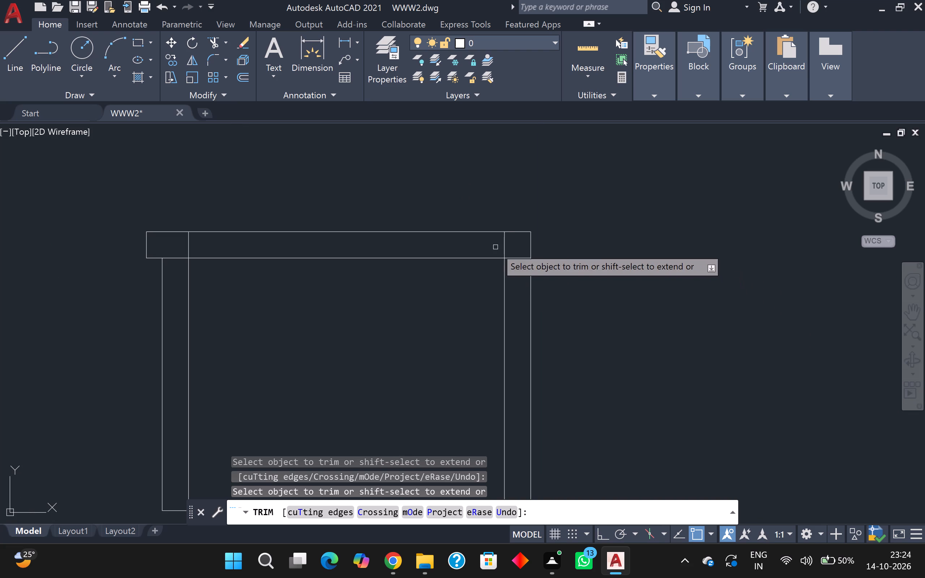
pyautogui.click(495, 247)
pyautogui.click(511, 247)
pyautogui.click(513, 249)
pyautogui.click(518, 264)
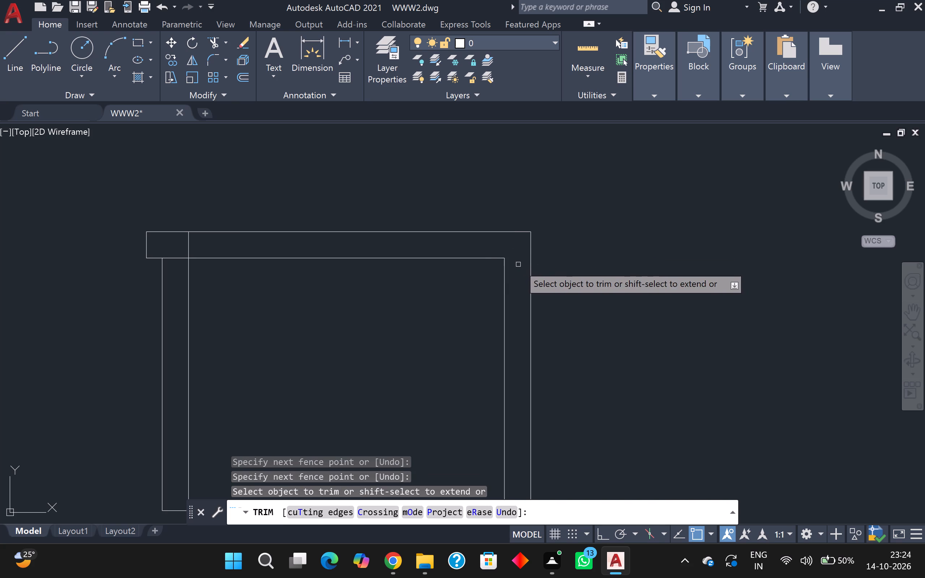
# Trim the vertical line segment crossing the top partition at the small room's upper-left wall junction.
pyautogui.scroll(1, 307, 261)
pyautogui.click(109, 242)
pyautogui.click(143, 242)
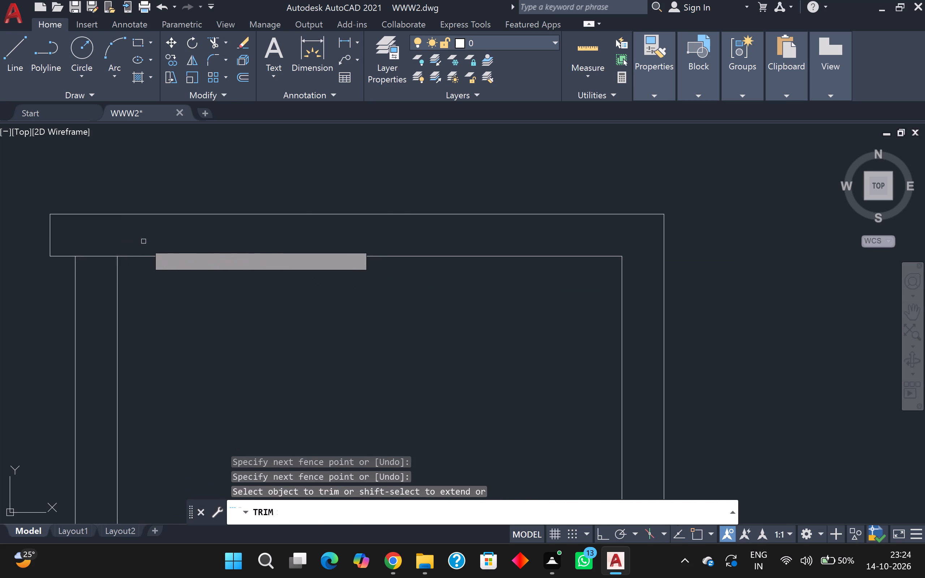
pyautogui.click(110, 250)
pyautogui.click(95, 281)
# Examine the overall plan and the space between the small room's lower-right corner and the bottom outer wall.
pyautogui.scroll(-2, 102, 275)
pyautogui.scroll(-2, 135, 329)
pyautogui.moveTo(141, 330); pyautogui.dragTo(144, 331, button='middle')
pyautogui.scroll(-3, 399, 287)
pyautogui.moveTo(399, 287); pyautogui.dragTo(390, 238, button='middle')
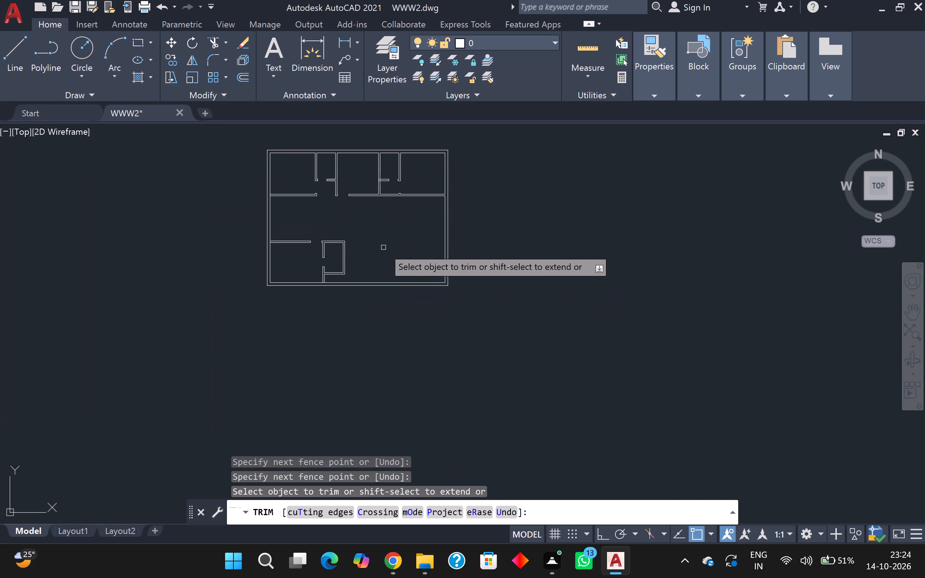
pyautogui.scroll(2, 358, 282)
pyautogui.scroll(2, 319, 282)
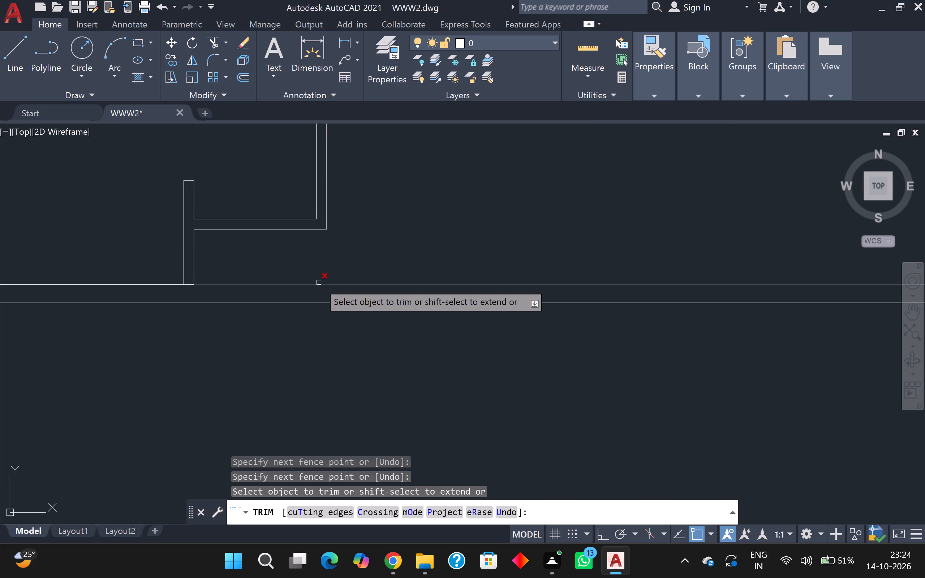
pyautogui.scroll(-2, 320, 280)
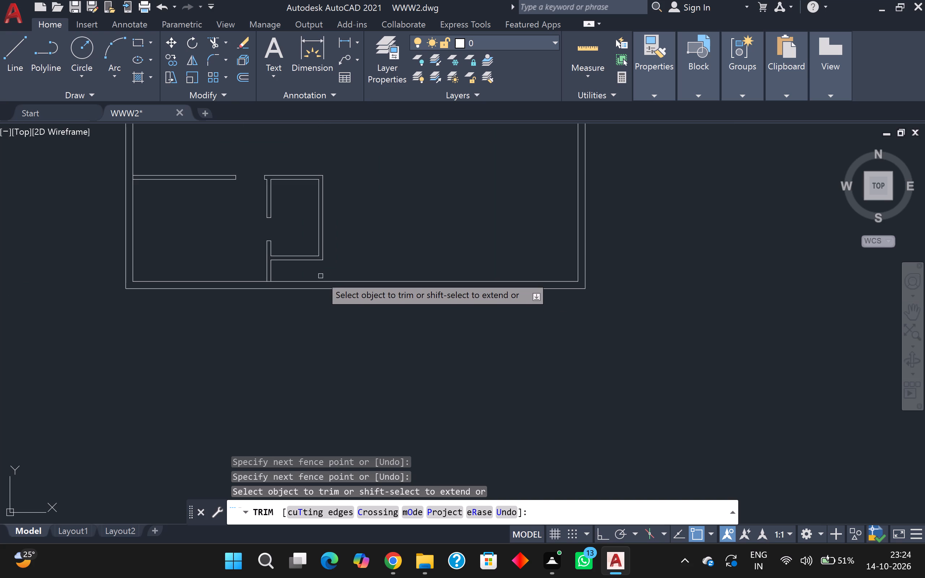
pyautogui.scroll(3, 320, 275)
pyautogui.scroll(-2, 320, 275)
pyautogui.scroll(3, 319, 276)
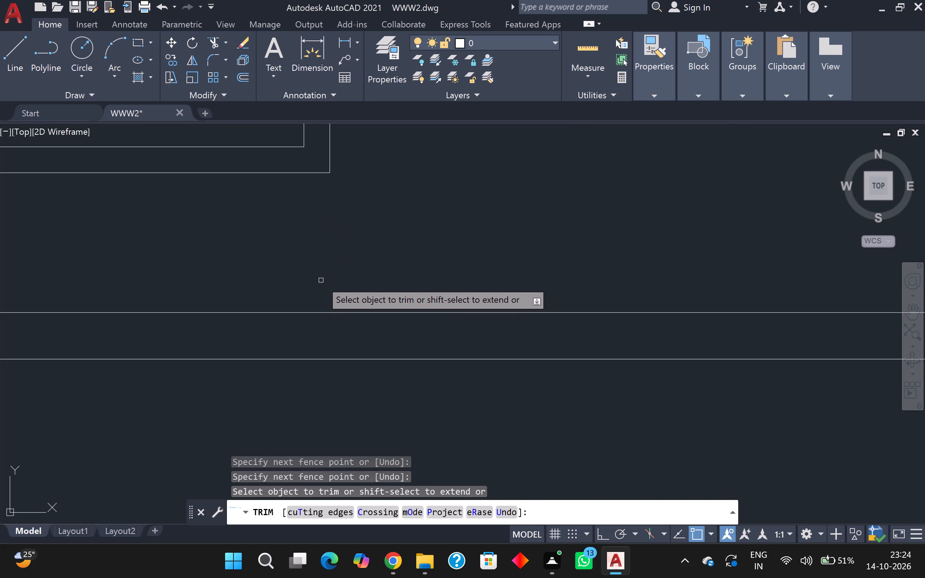
pyautogui.scroll(-2, 321, 280)
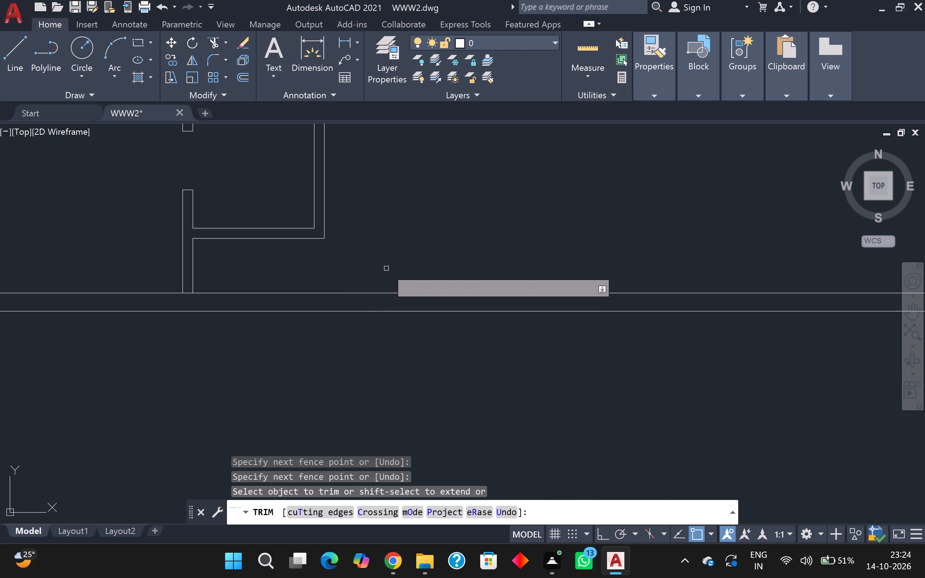
pyautogui.scroll(-2, 386, 246)
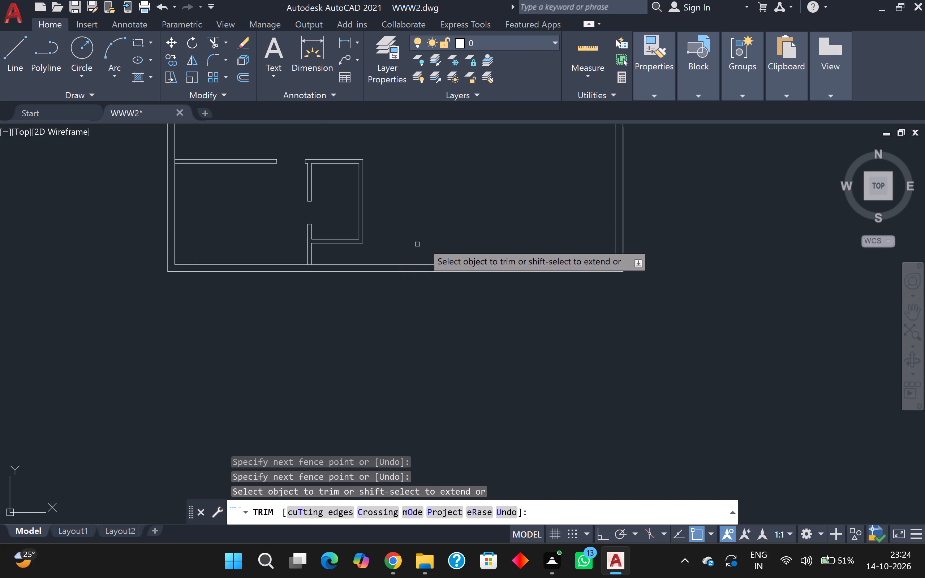
pyautogui.press('Escape')
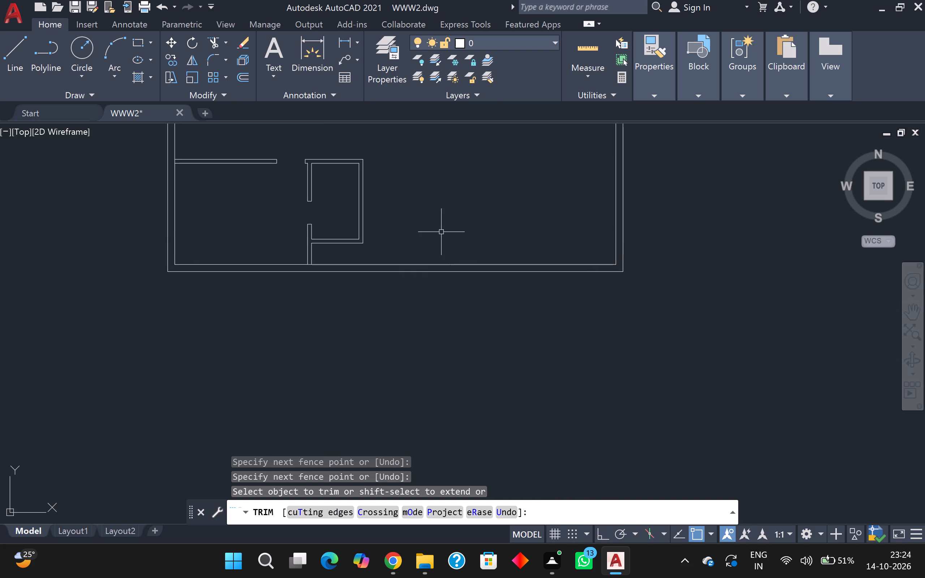
# Offset the outer line of the small room's right-hand wall 6' to the right.
pyautogui.press('o')
pyautogui.press('Return')
pyautogui.press('Return')
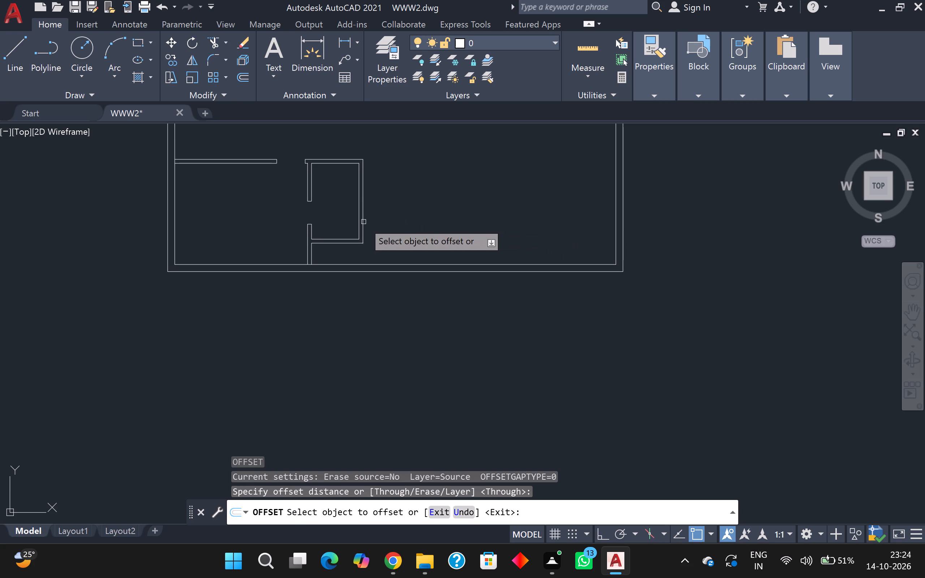
pyautogui.click(363, 222)
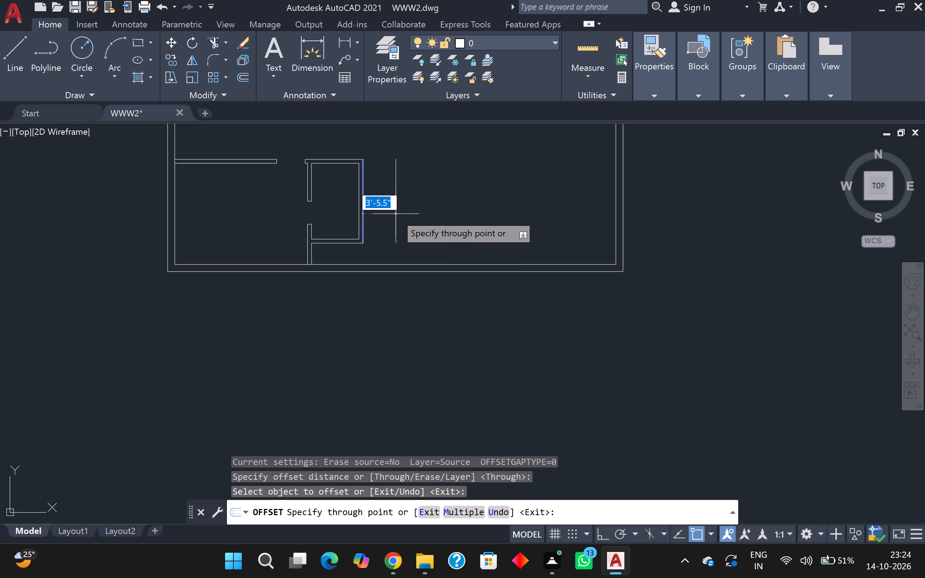
pyautogui.write("6'")
pyautogui.press('Return')
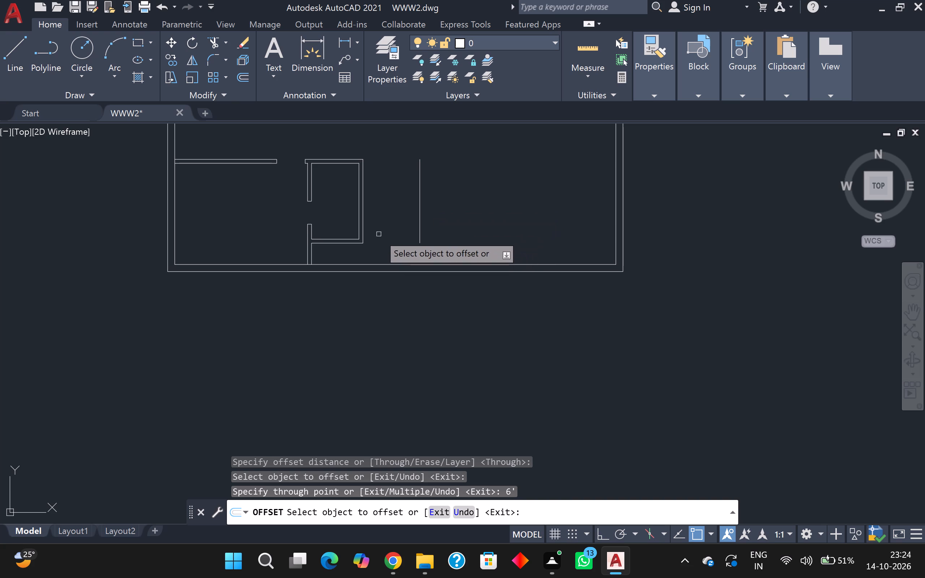
# Offset the new vertical line 5" to the right to form the next partition's thickness.
pyautogui.scroll(3, 366, 231)
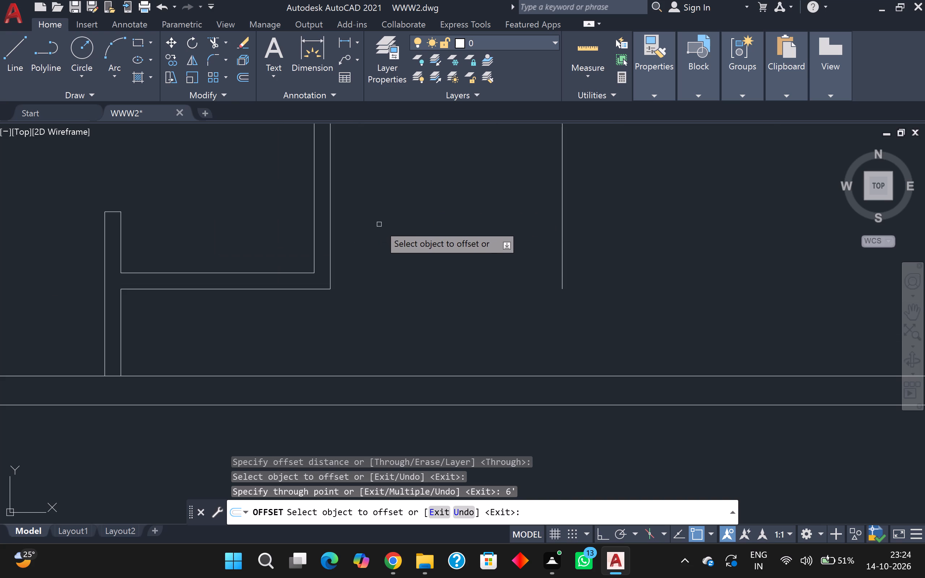
pyautogui.scroll(1, 369, 283)
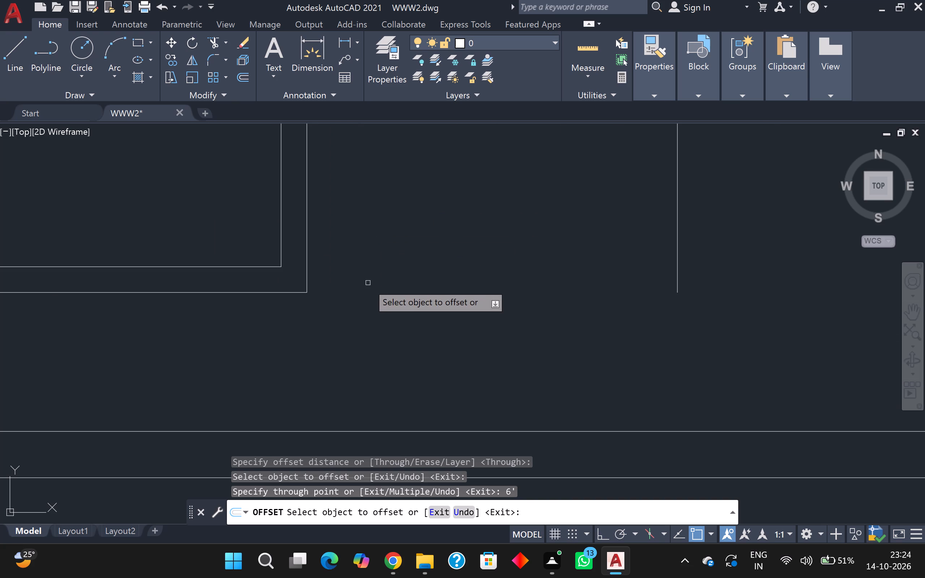
pyautogui.scroll(-2, 337, 288)
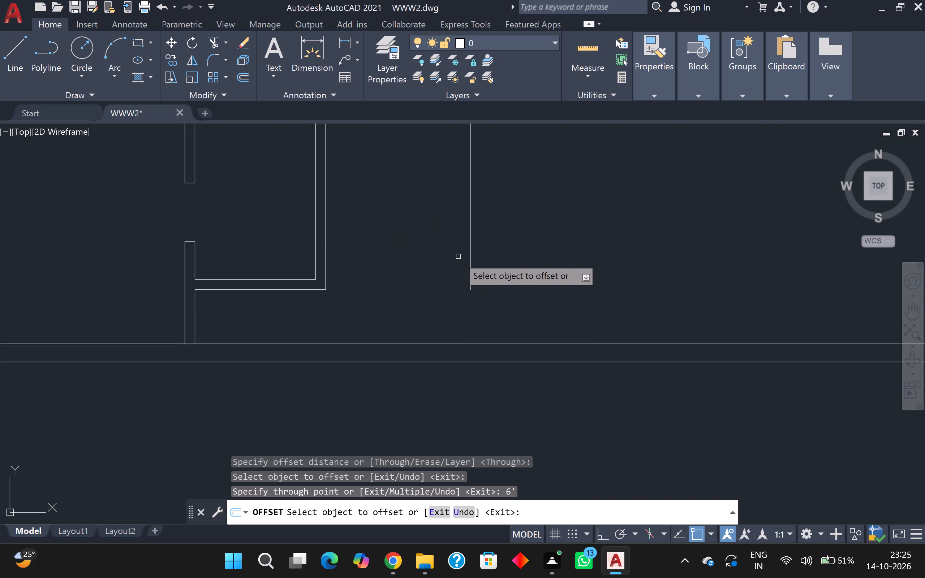
pyautogui.click(469, 256)
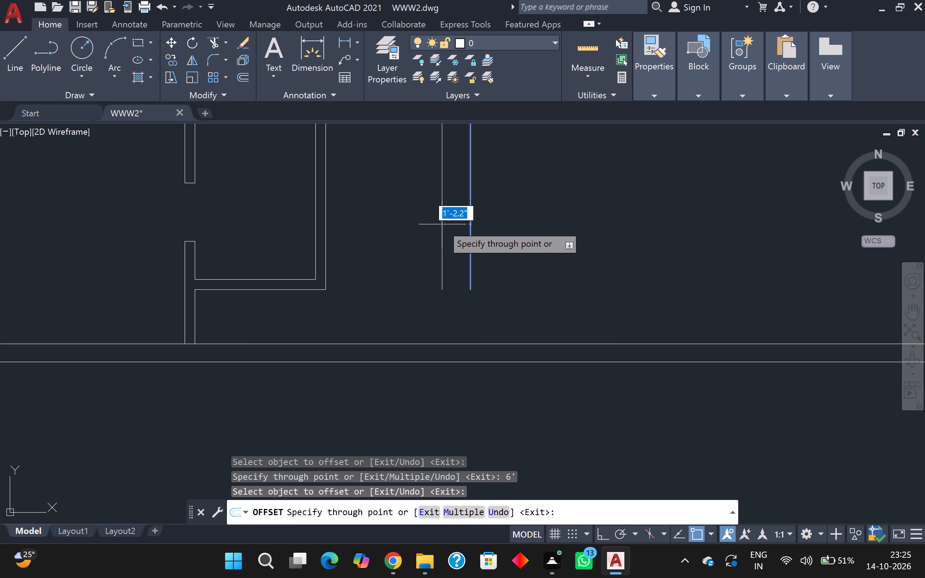
pyautogui.scroll(-2, 436, 224)
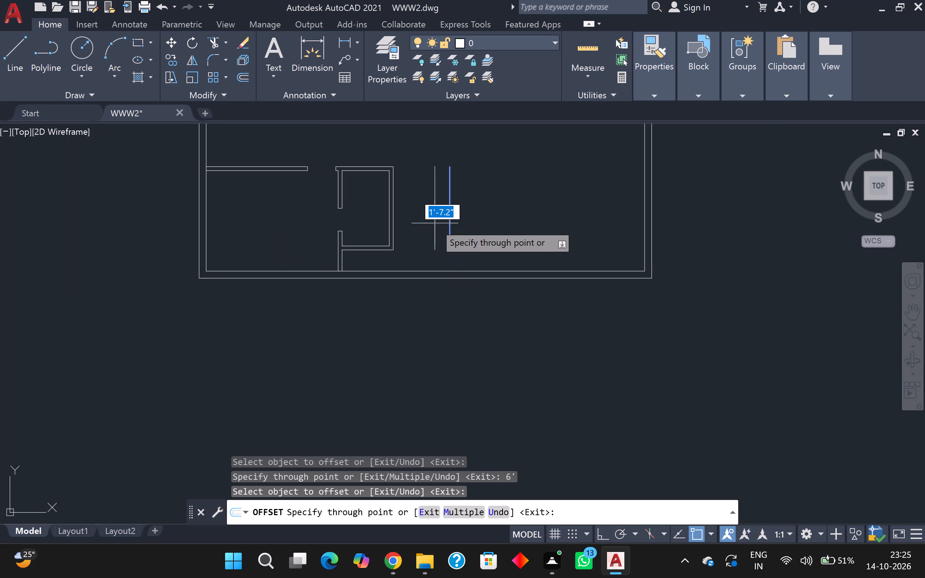
pyautogui.scroll(1, 447, 224)
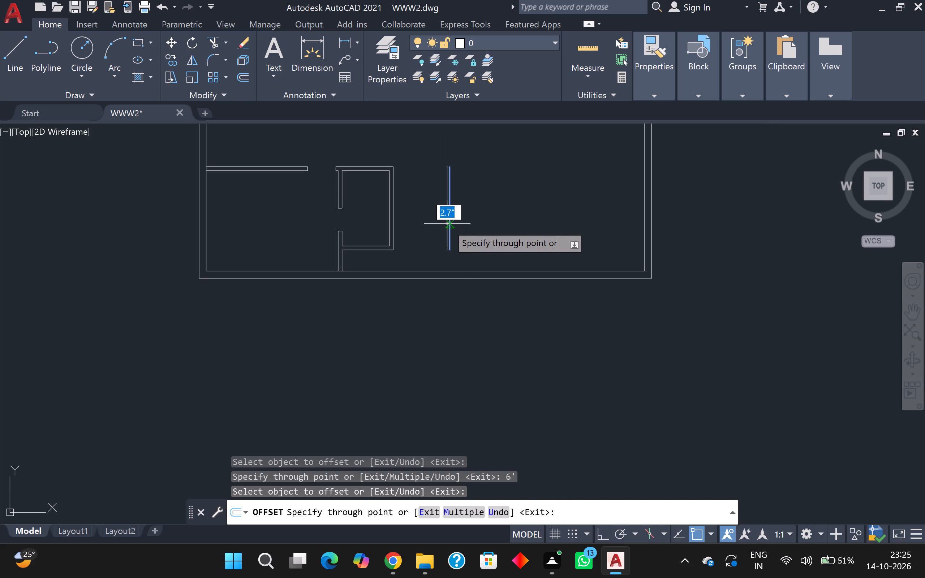
pyautogui.scroll(1, 447, 224)
pyautogui.press('5')
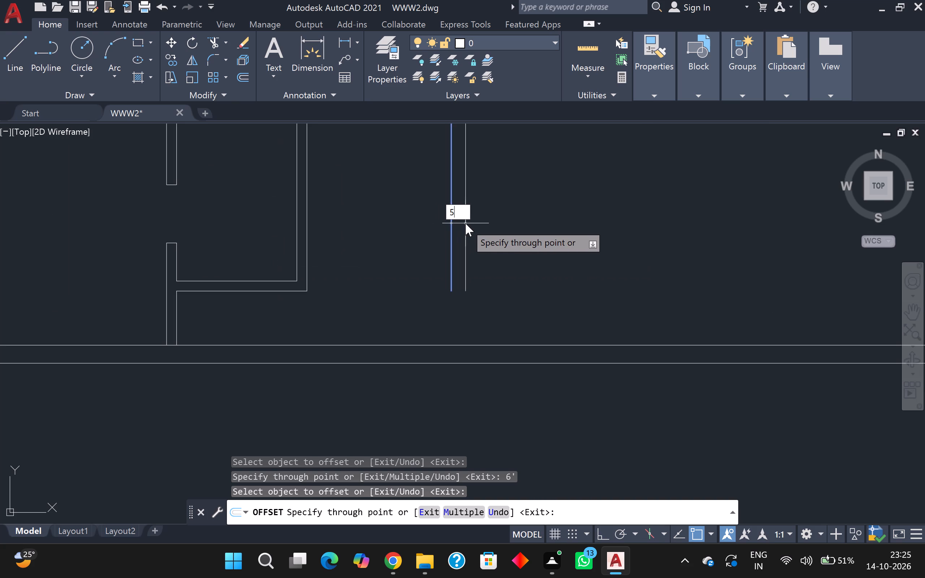
pyautogui.press('Return')
# Extend both top partition lines of the small room rightward to the outer line of the new vertical partition.
pyautogui.scroll(-3, 603, 5)
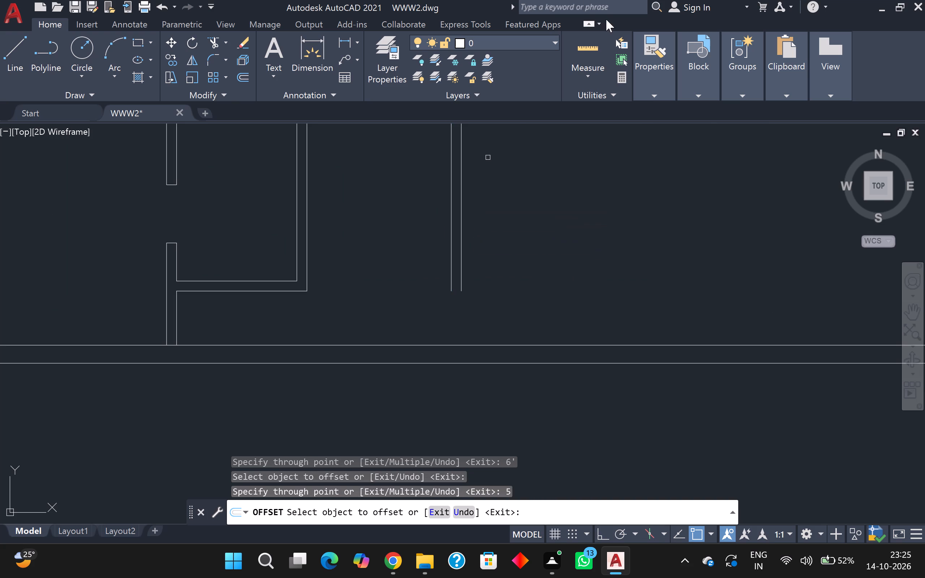
pyautogui.scroll(-2, 560, 139)
pyautogui.moveTo(546, 169); pyautogui.dragTo(558, 288, button='middle')
pyautogui.scroll(3, 476, 242)
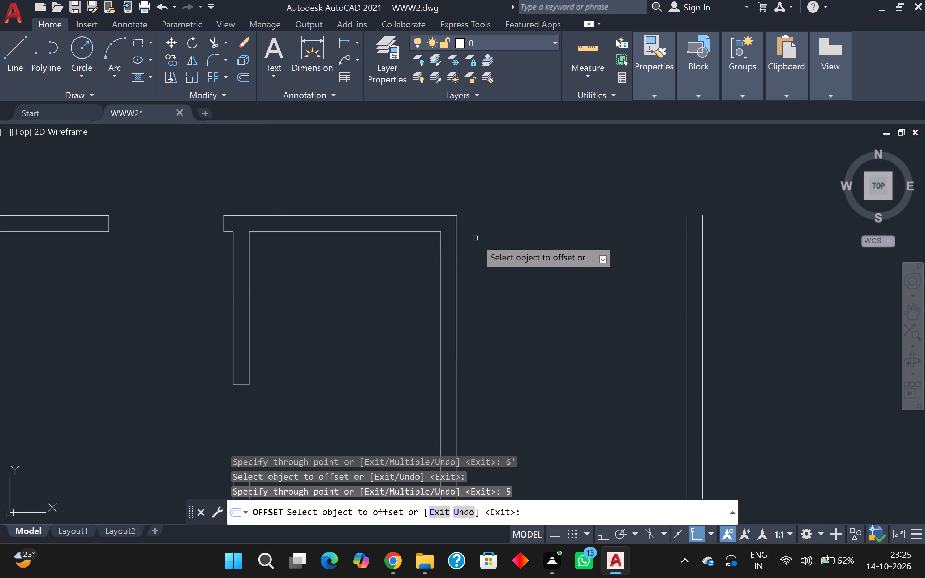
pyautogui.scroll(1, 473, 228)
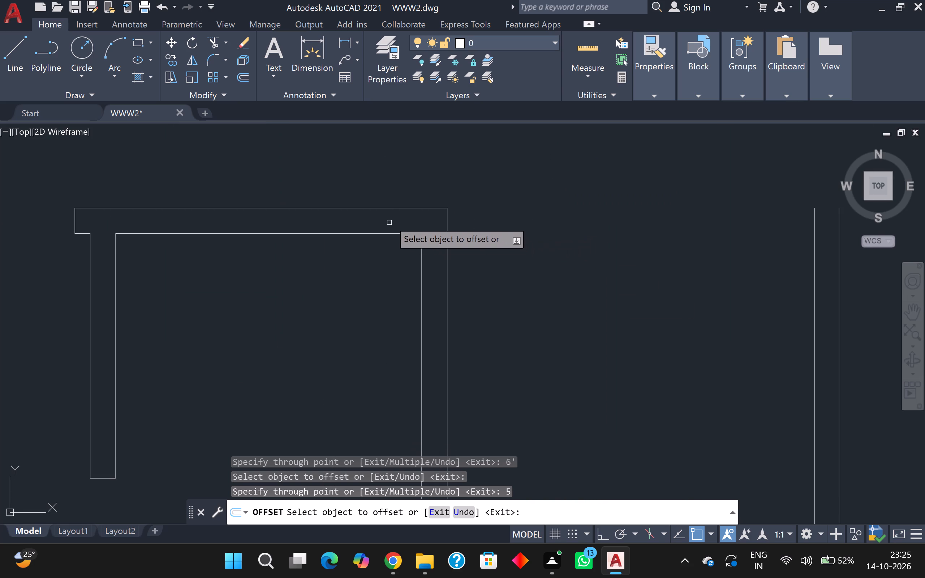
pyautogui.click(212, 42)
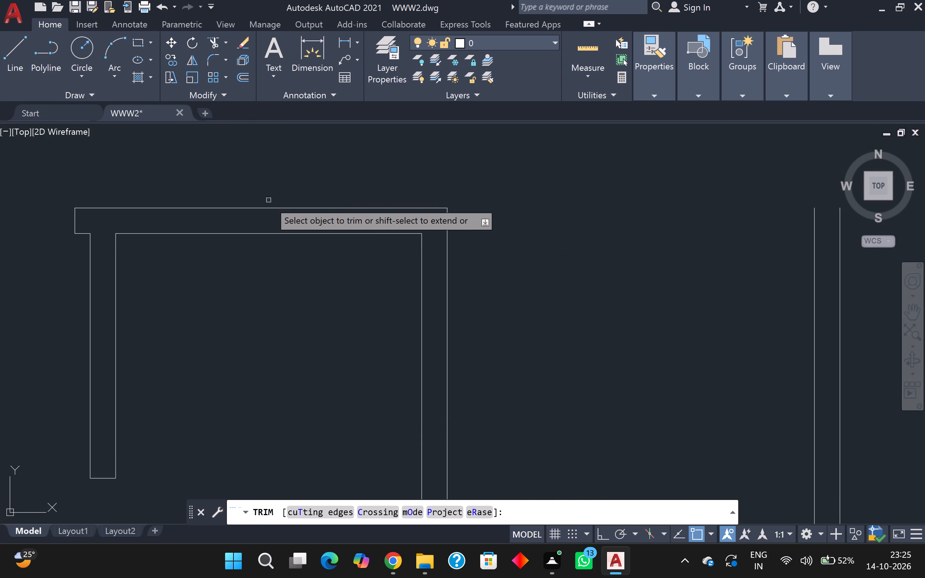
pyautogui.keyDown('shift'); pyautogui.click(280, 208); pyautogui.keyUp('shift')
pyautogui.keyDown('shift'); pyautogui.click(312, 236); pyautogui.keyUp('shift')
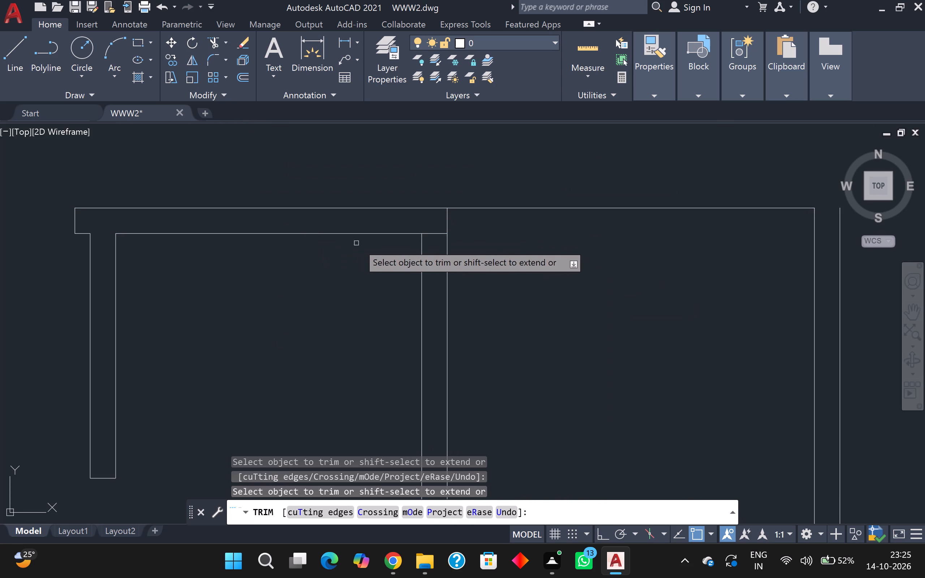
pyautogui.keyDown('shift'); pyautogui.click(436, 233); pyautogui.keyUp('shift')
pyautogui.scroll(-1, 500, 262)
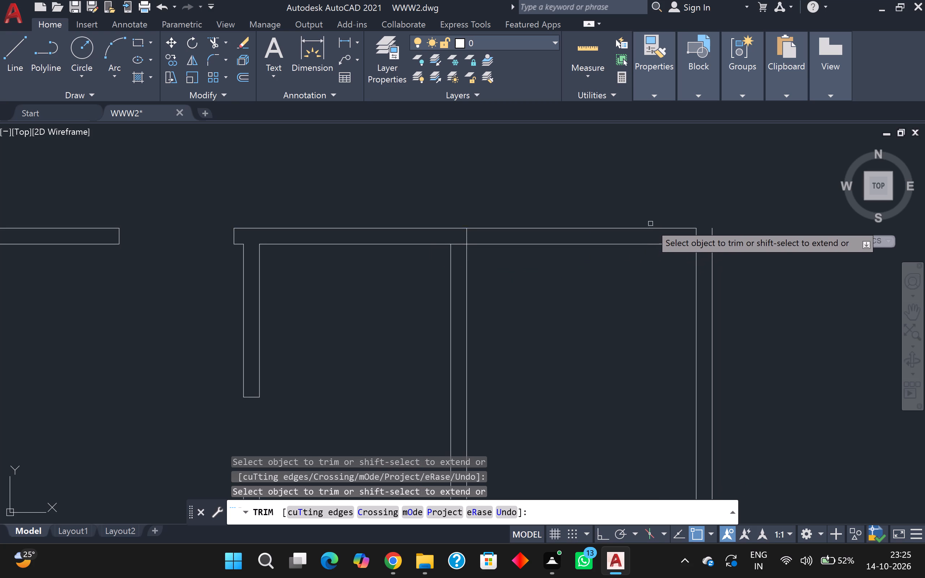
pyautogui.keyDown('shift'); pyautogui.click(651, 229); pyautogui.keyUp('shift')
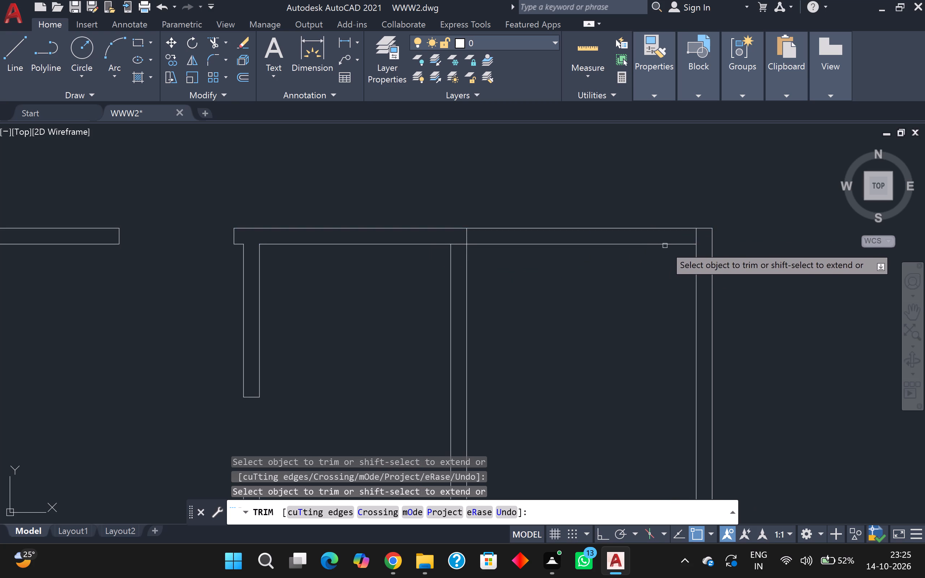
pyautogui.keyDown('shift'); pyautogui.click(667, 245); pyautogui.keyUp('shift')
# Extend both bottom partition lines of the small room rightward to the inner line of the new vertical partition.
pyautogui.scroll(-2, 669, 245)
pyautogui.moveTo(660, 302); pyautogui.dragTo(595, 214, button='middle')
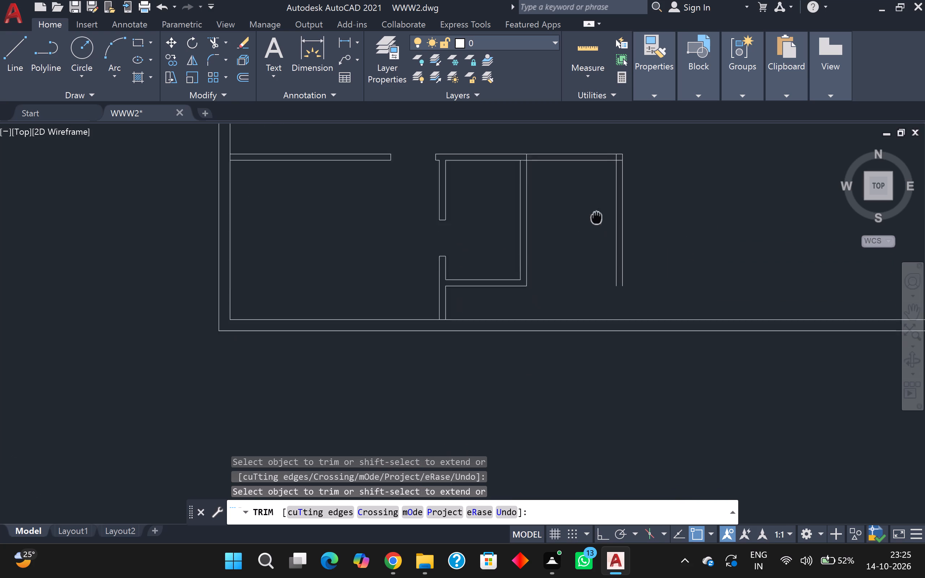
pyautogui.moveTo(595, 214); pyautogui.dragTo(591, 210, button='middle')
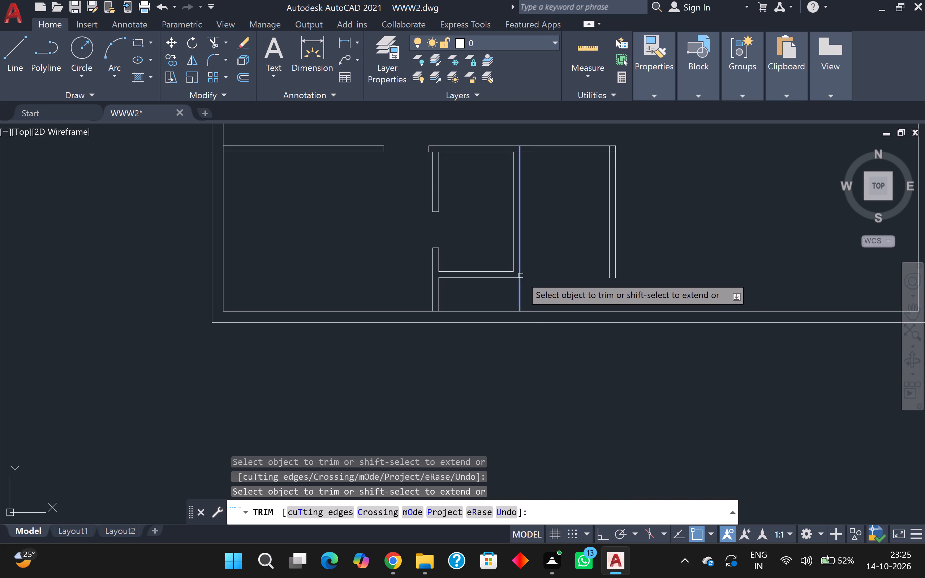
pyautogui.keyDown('shift'); pyautogui.click(515, 277); pyautogui.keyUp('shift')
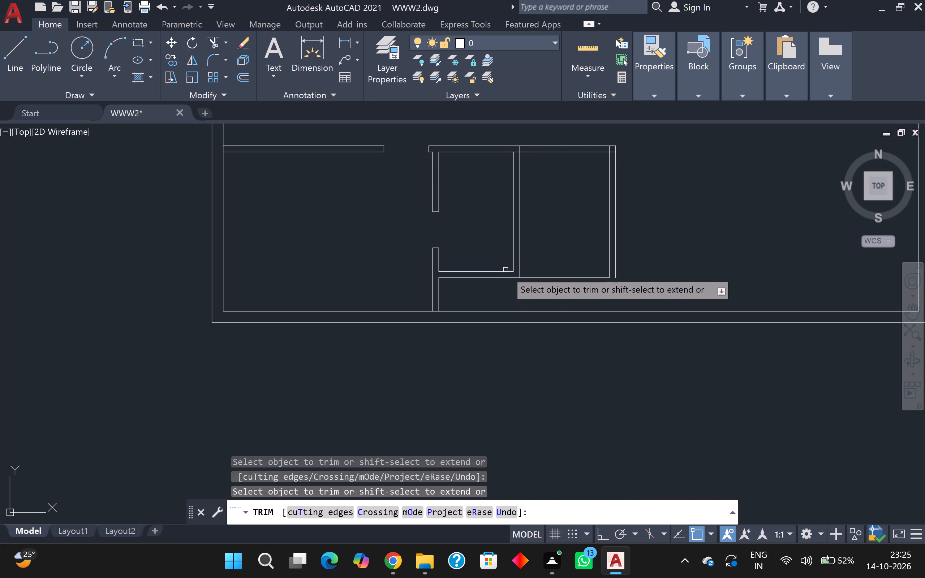
pyautogui.keyDown('shift'); pyautogui.click(505, 272); pyautogui.keyUp('shift')
pyautogui.keyDown('shift'); pyautogui.scroll(1, 526, 268); pyautogui.keyUp('shift')
pyautogui.keyDown('shift'); pyautogui.click(513, 273); pyautogui.keyUp('shift')
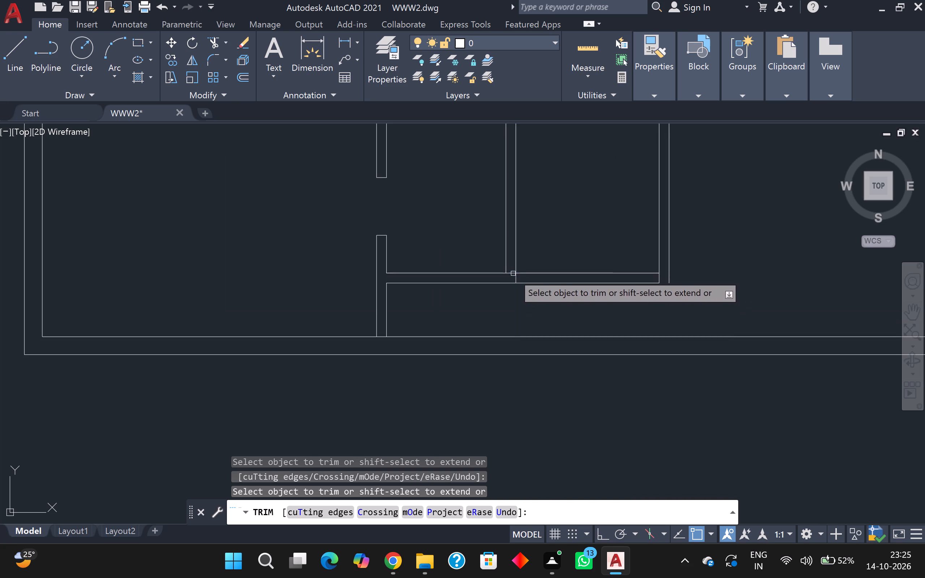
# Extend both lines of the small room's right-hand wall down to the inner line of the bottom outer wall.
pyautogui.scroll(-1, 534, 257)
pyautogui.moveTo(542, 246); pyautogui.dragTo(557, 284, button='middle')
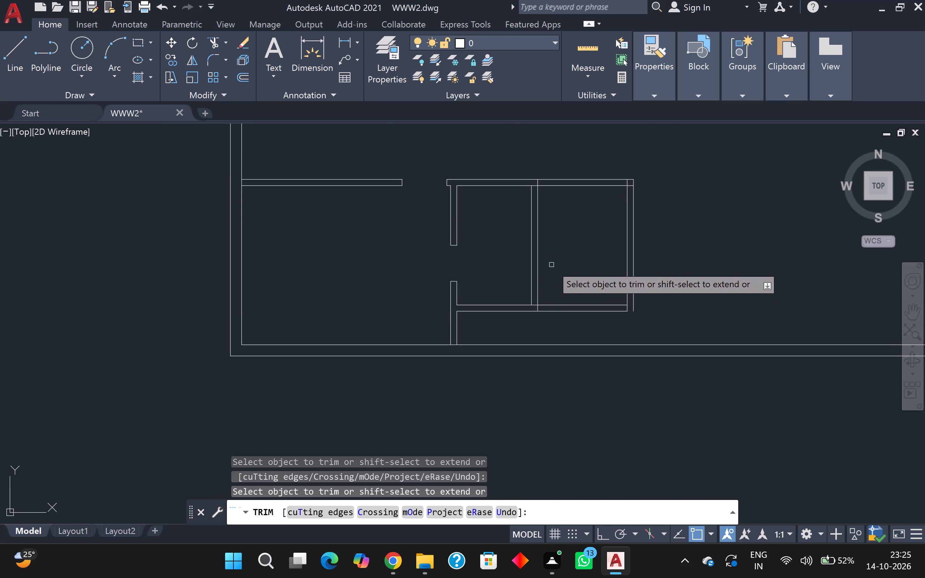
pyautogui.scroll(2, 534, 320)
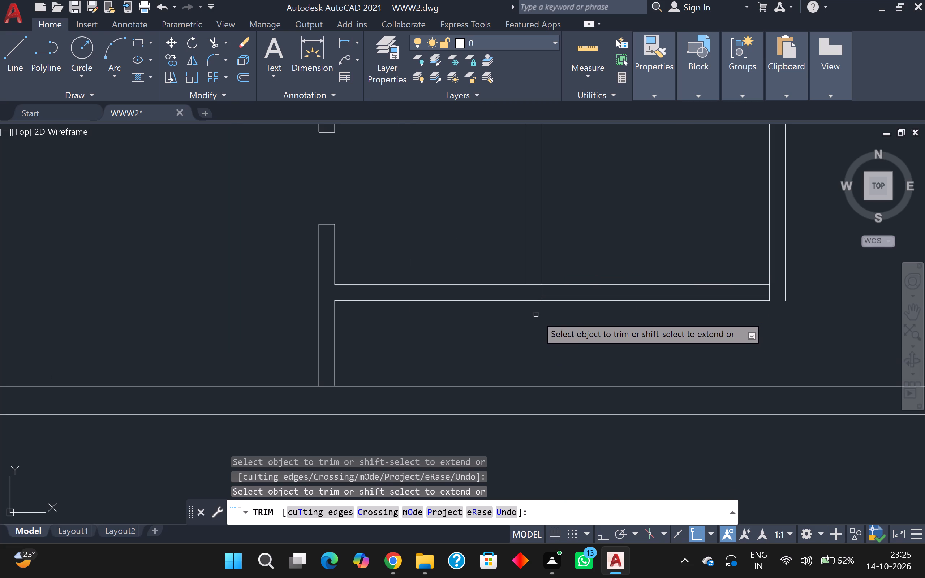
pyautogui.keyDown('shift'); pyautogui.click(542, 291); pyautogui.keyUp('shift')
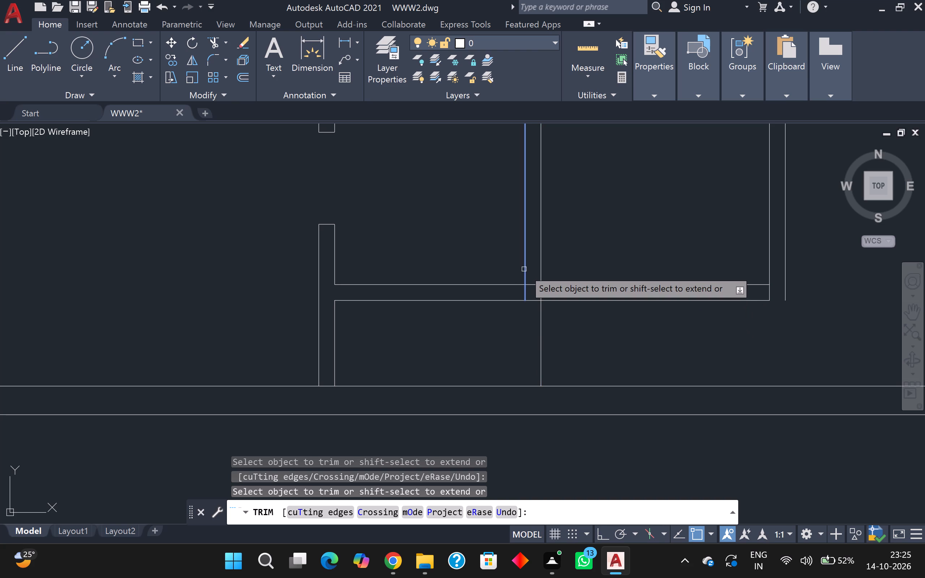
pyautogui.keyDown('shift'); pyautogui.click(526, 268); pyautogui.keyUp('shift')
pyautogui.keyDown('shift'); pyautogui.click(527, 289); pyautogui.keyUp('shift')
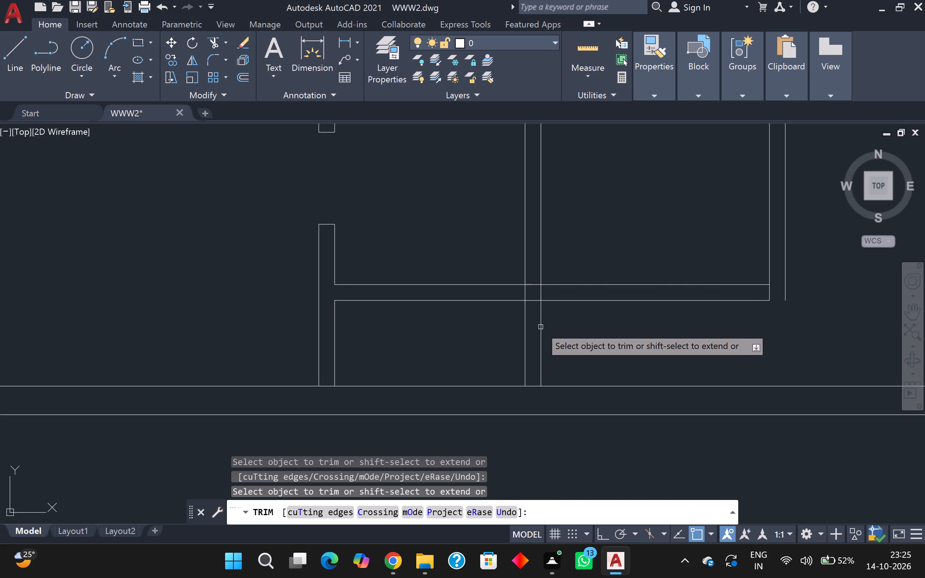
pyautogui.press('Escape')
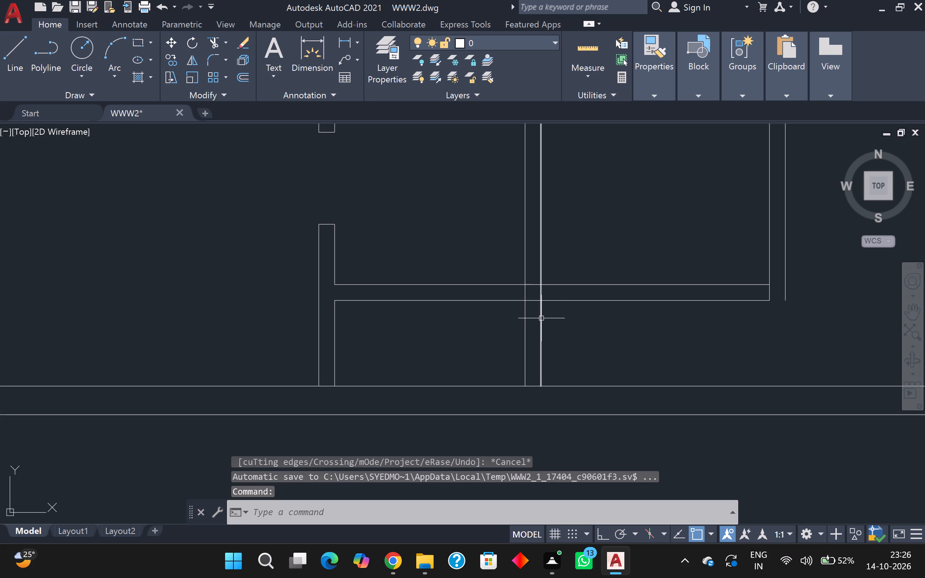
# Extend both bottom partition lines to the outer line of the 6'-wide room's right-hand partition.
pyautogui.scroll(-2, 508, 325)
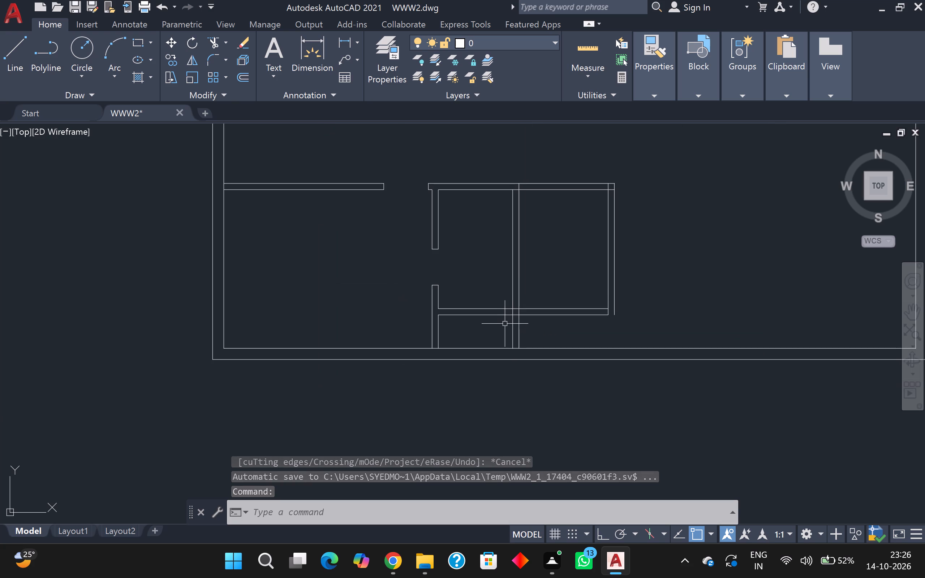
pyautogui.moveTo(502, 326); pyautogui.dragTo(478, 333, button='middle')
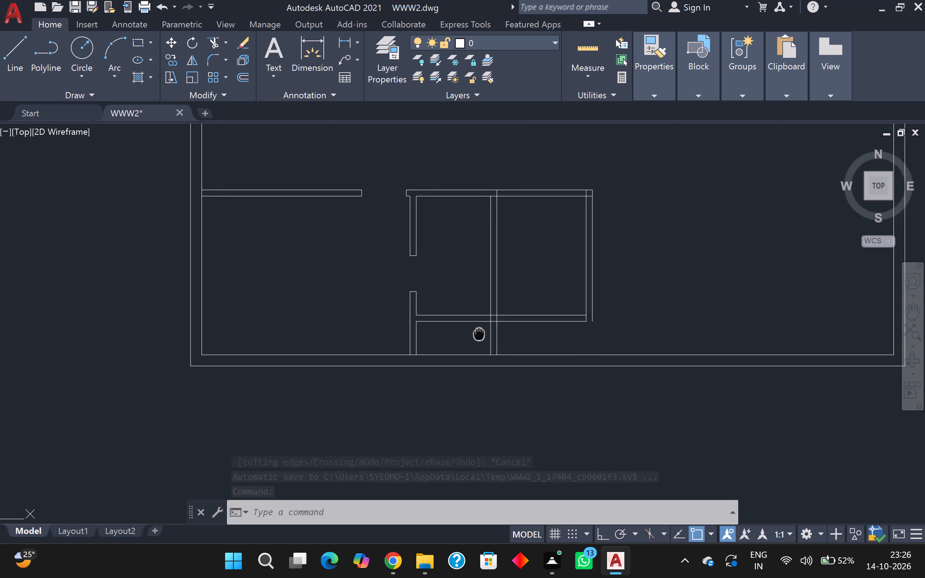
pyautogui.moveTo(478, 333); pyautogui.dragTo(448, 339, button='middle')
pyautogui.press('space')
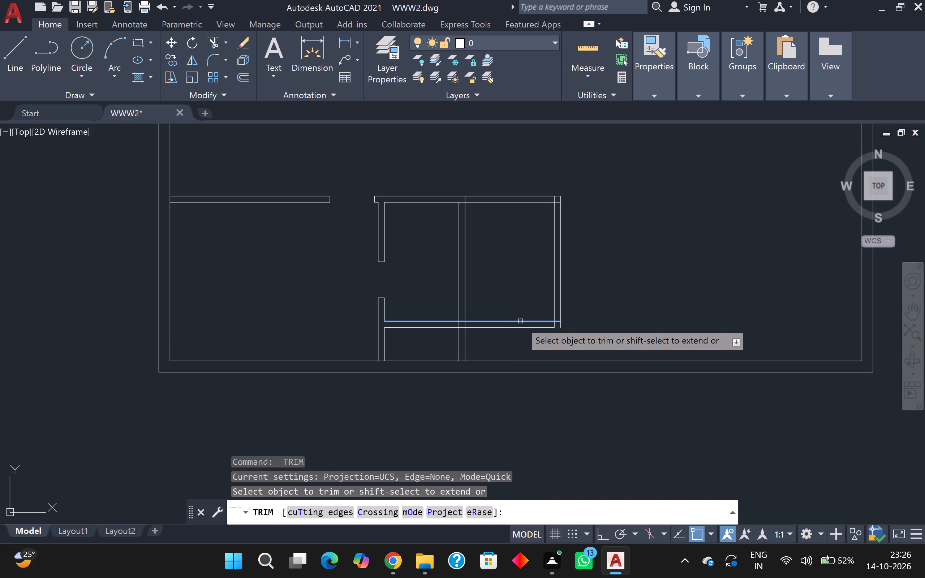
pyautogui.keyDown('shift'); pyautogui.click(526, 327); pyautogui.keyUp('shift')
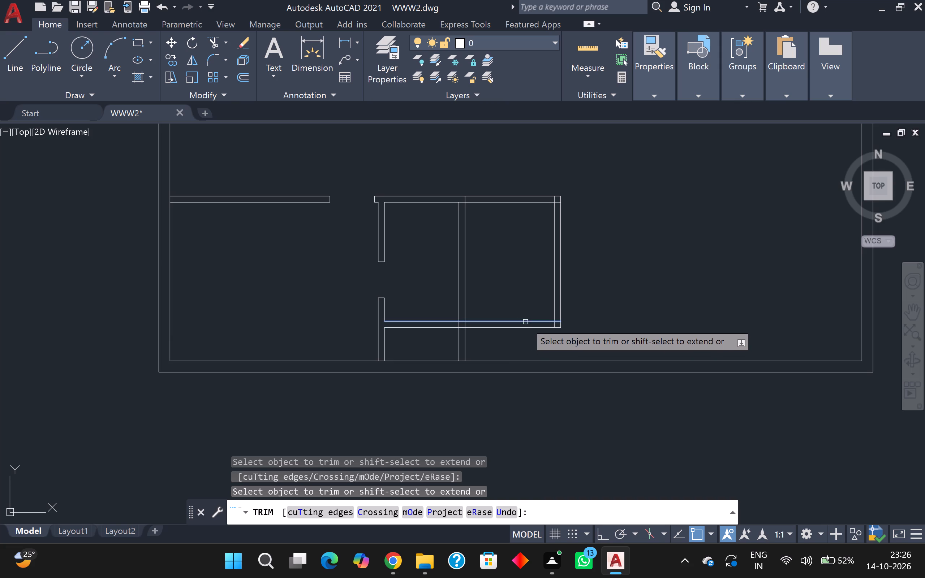
pyautogui.keyDown('shift'); pyautogui.click(525, 322); pyautogui.keyUp('shift')
pyautogui.scroll(-2, 524, 322)
pyautogui.scroll(3, 532, 326)
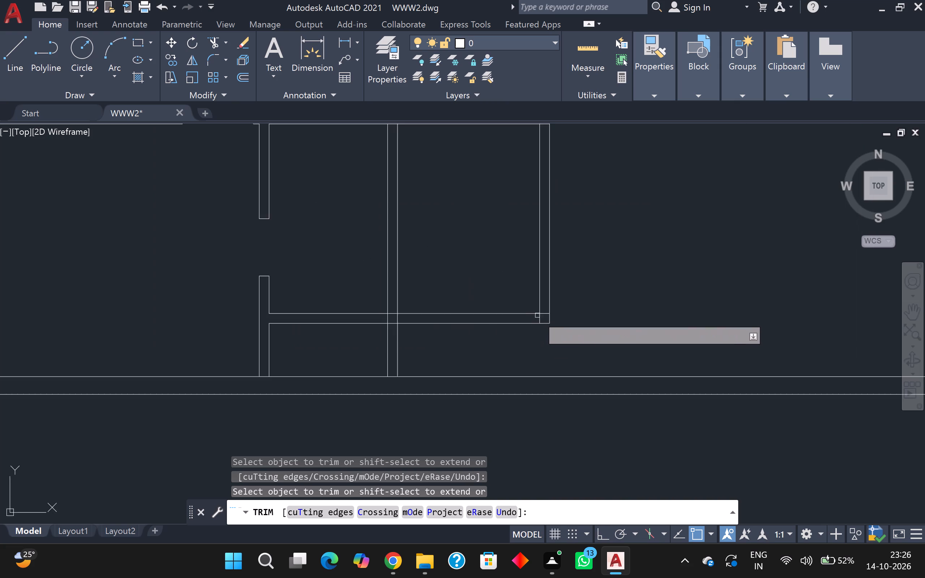
pyautogui.scroll(3, 537, 315)
pyautogui.scroll(-2, 468, 335)
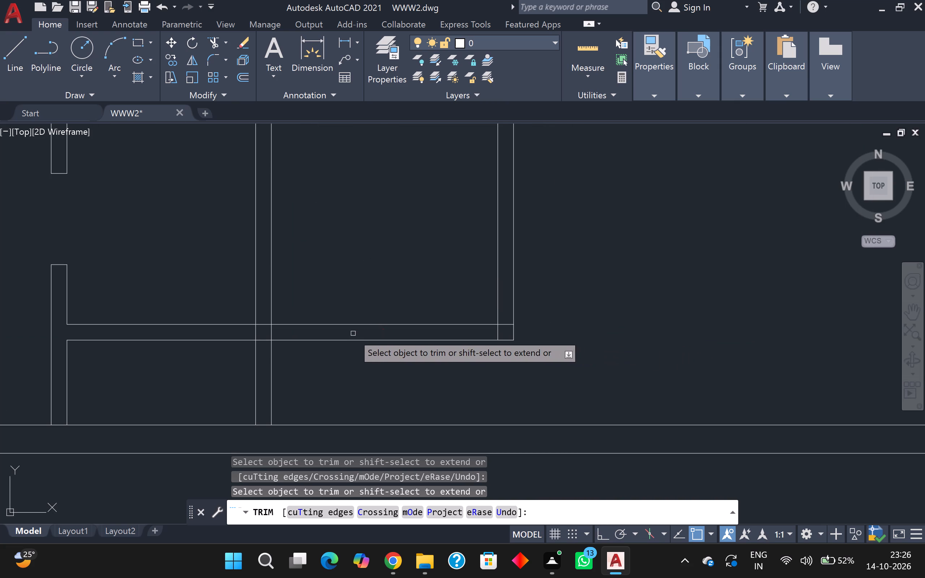
pyautogui.press('Escape')
# Extend both lines of the partition between the two rooms down to the outermost line of the bottom wall.
pyautogui.scroll(1, 276, 346)
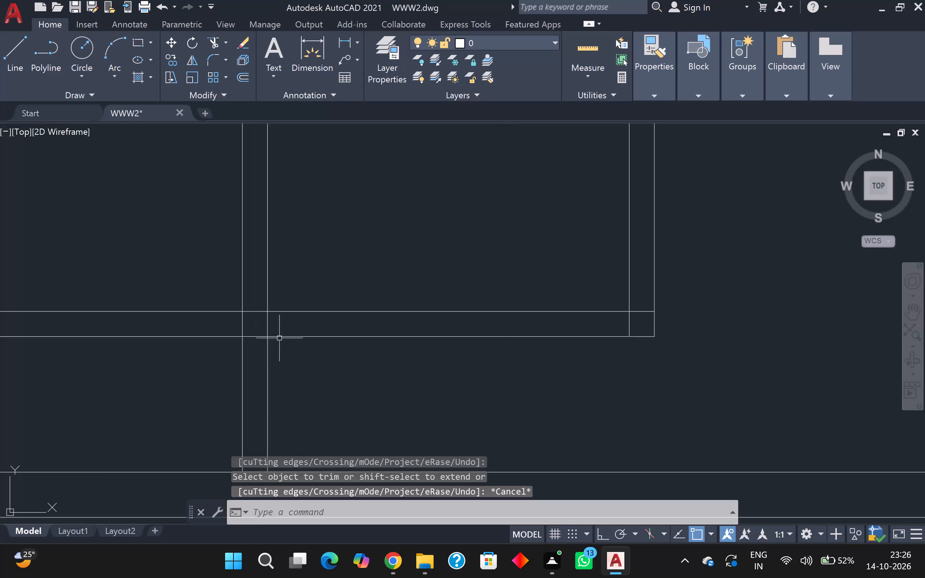
pyautogui.scroll(1, 280, 336)
pyautogui.scroll(-3, 280, 336)
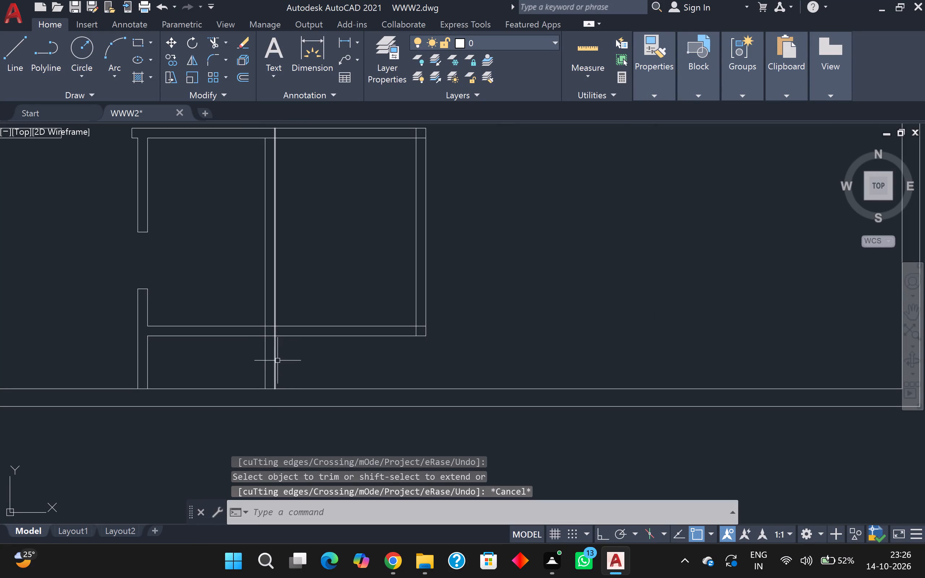
pyautogui.scroll(2, 270, 384)
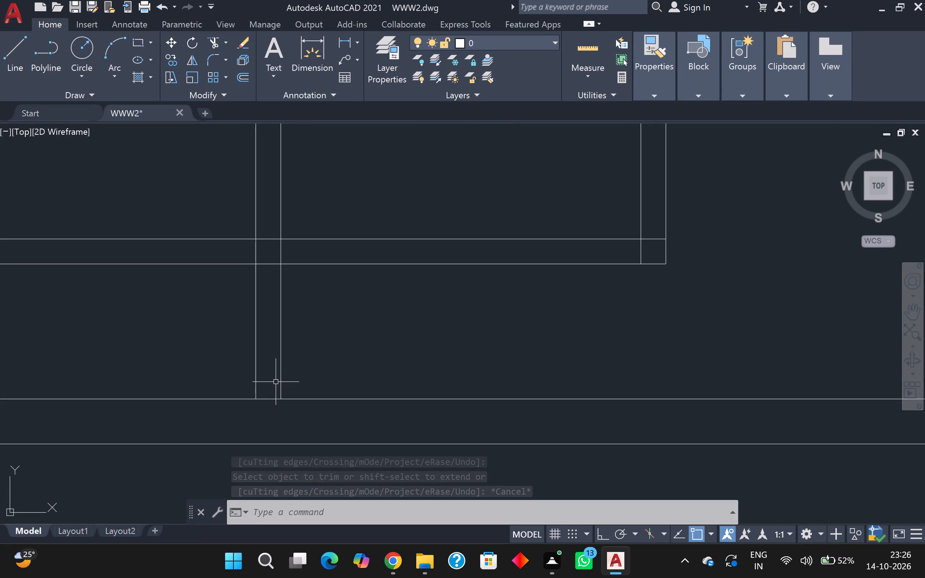
pyautogui.press('space')
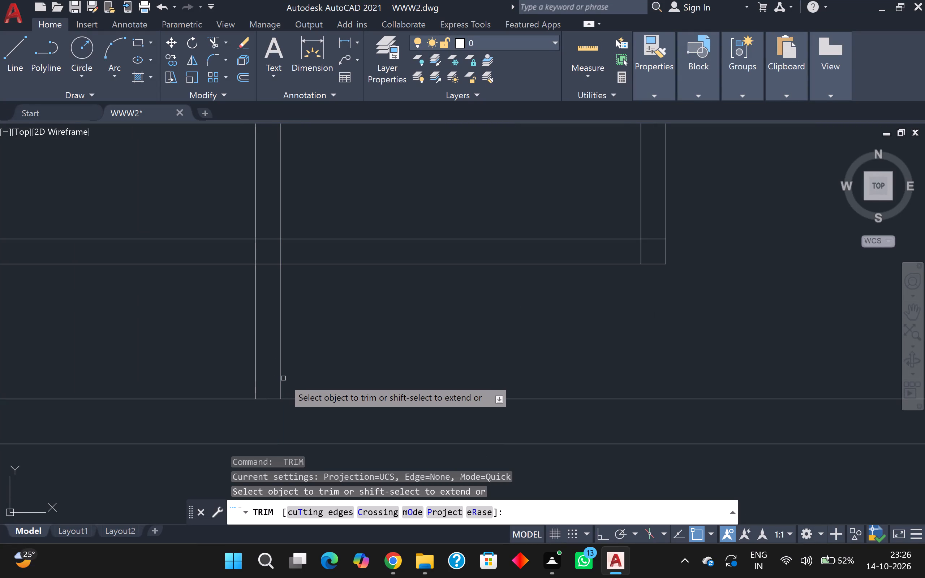
pyautogui.keyDown('shift'); pyautogui.click(281, 378); pyautogui.keyUp('shift')
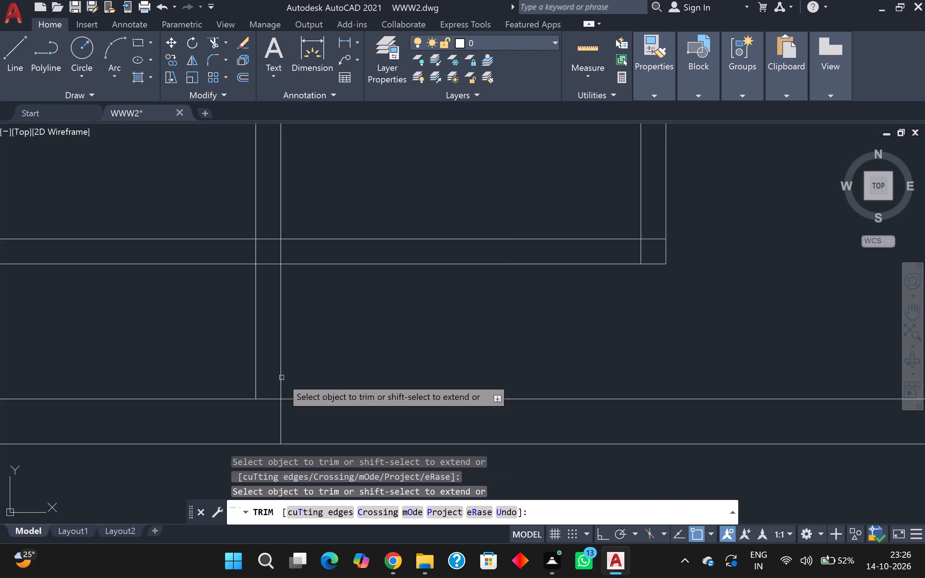
pyautogui.keyDown('shift'); pyautogui.click(257, 376); pyautogui.keyUp('shift')
pyautogui.scroll(-2, 336, 370)
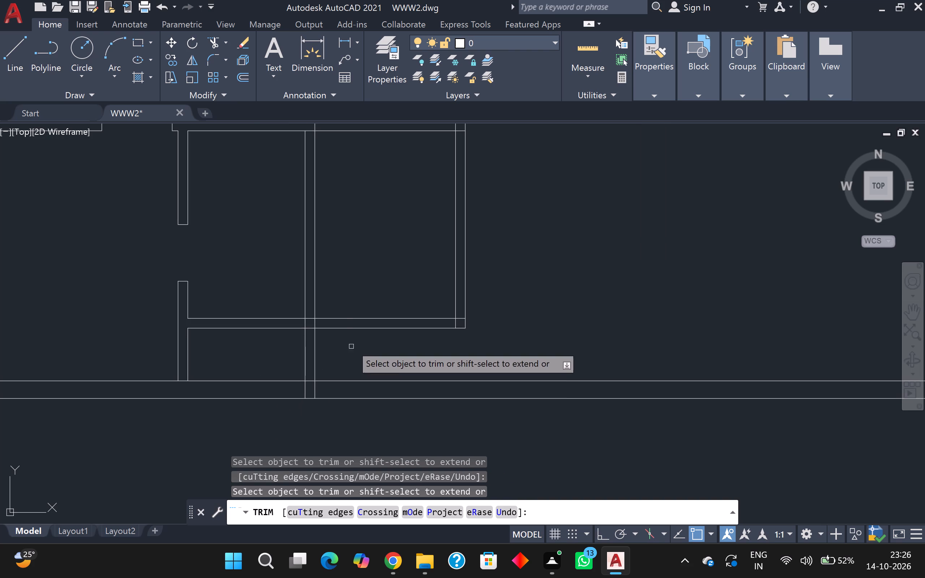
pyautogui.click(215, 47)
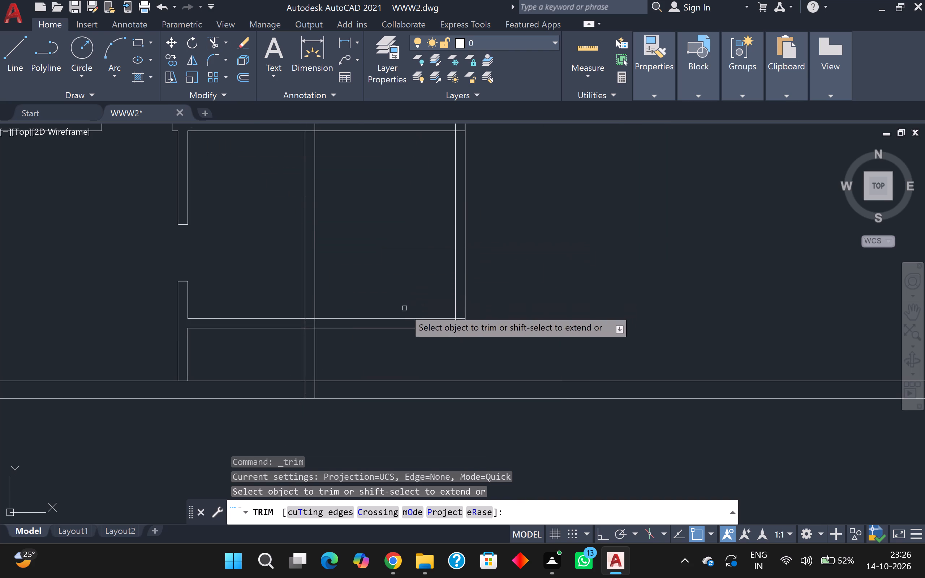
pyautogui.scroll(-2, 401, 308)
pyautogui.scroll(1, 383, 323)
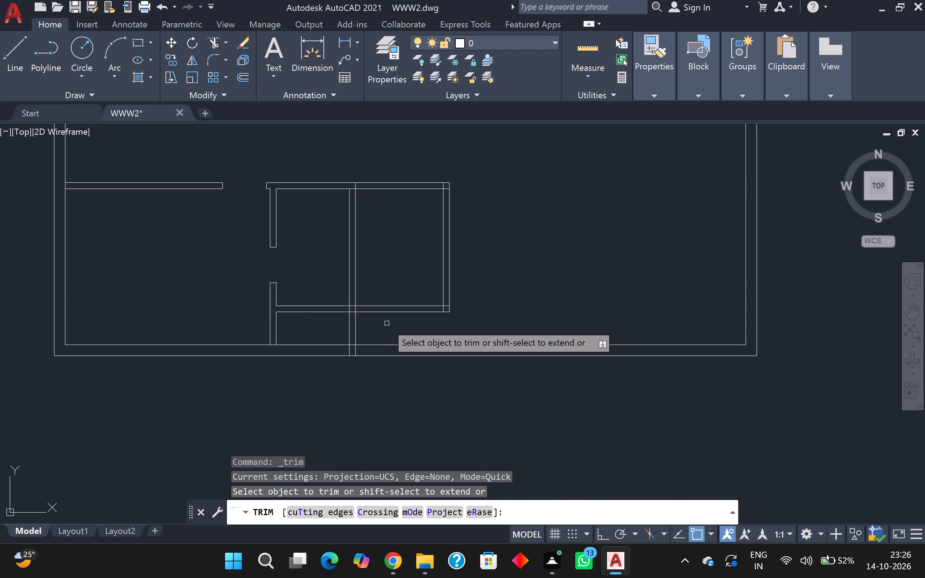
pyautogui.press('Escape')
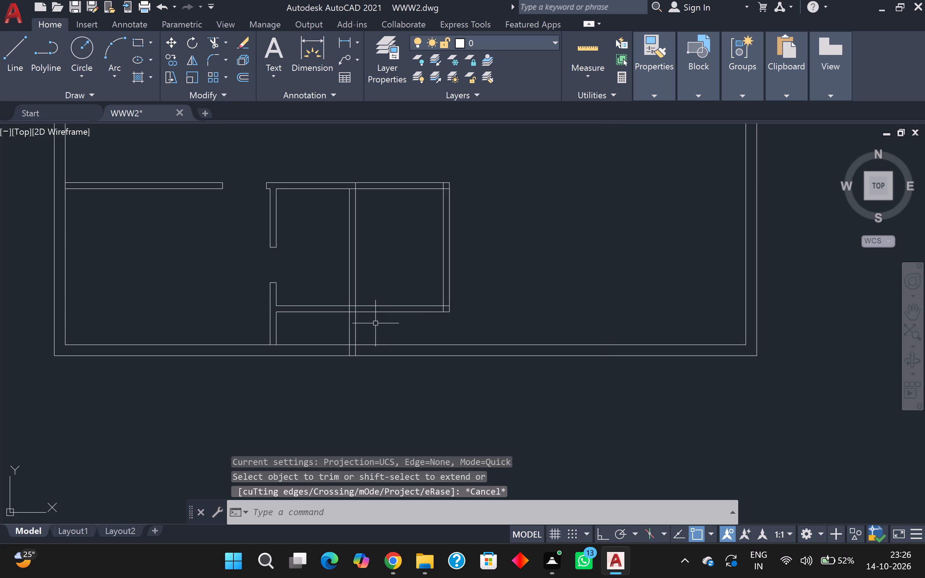
# Break the right-hand line of the partition between the two rooms at its intersections with both bottom partition lines.
pyautogui.scroll(2, 375, 323)
pyautogui.scroll(-3, 373, 323)
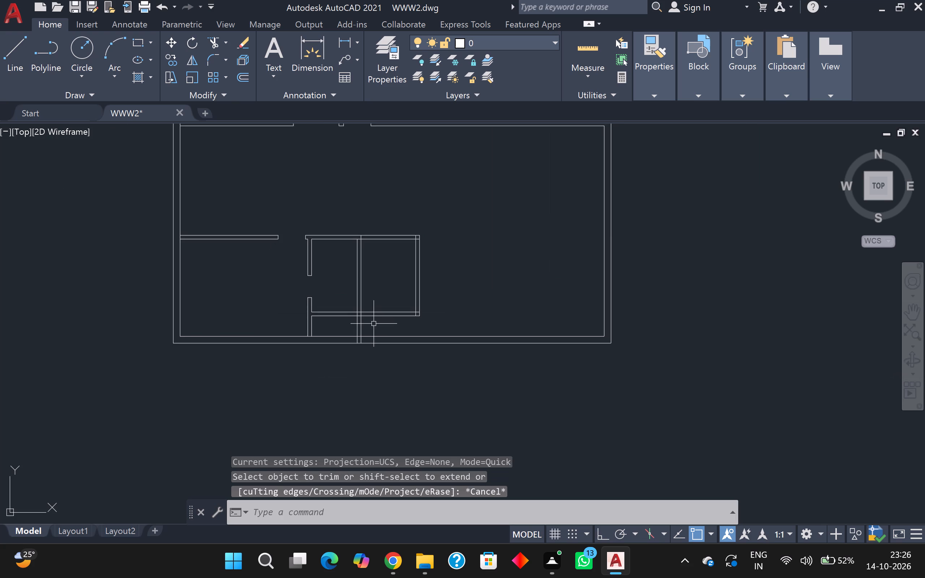
pyautogui.scroll(6, 363, 314)
pyautogui.scroll(-2, 384, 330)
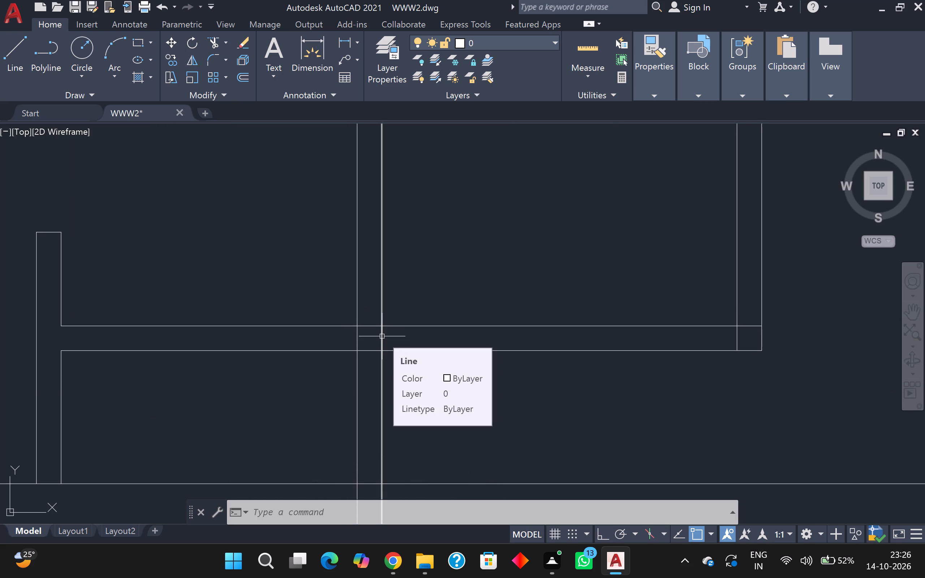
pyautogui.press('b')
pyautogui.press('r')
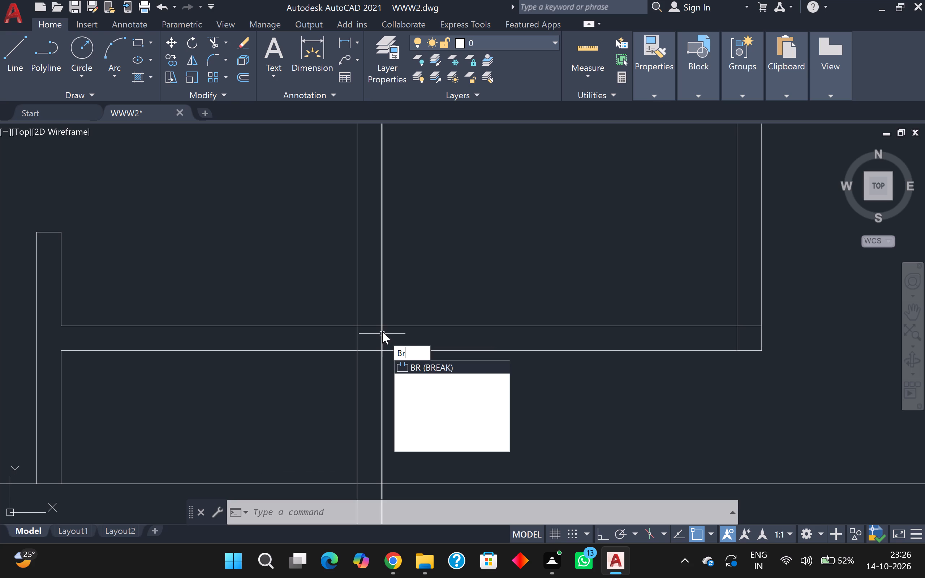
pyautogui.click(409, 388)
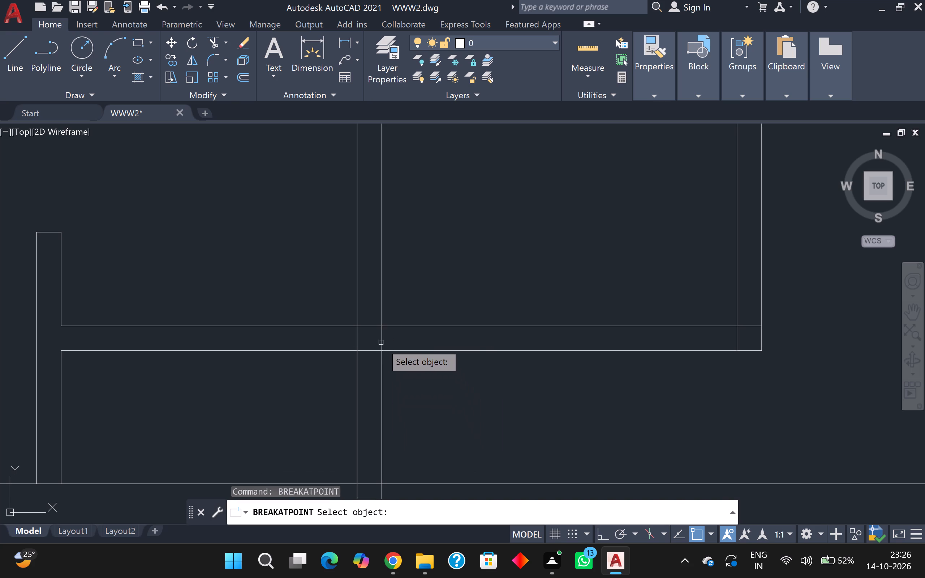
pyautogui.click(381, 342)
pyautogui.scroll(3, 380, 337)
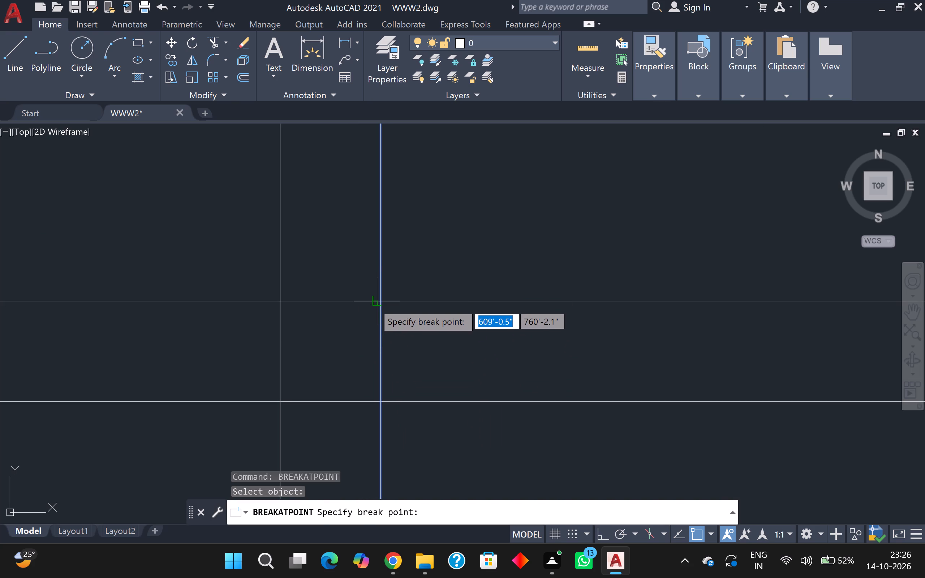
pyautogui.click(383, 298)
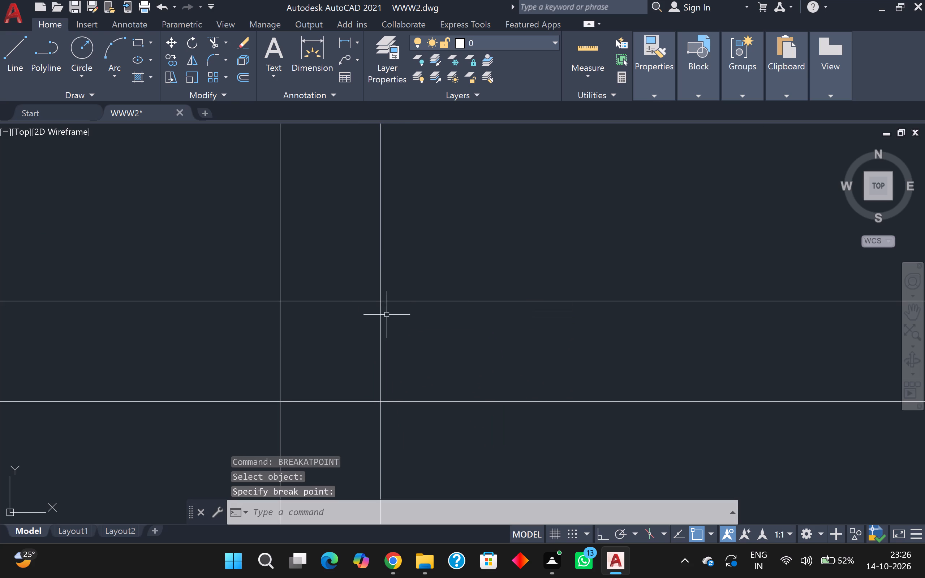
pyautogui.press('space')
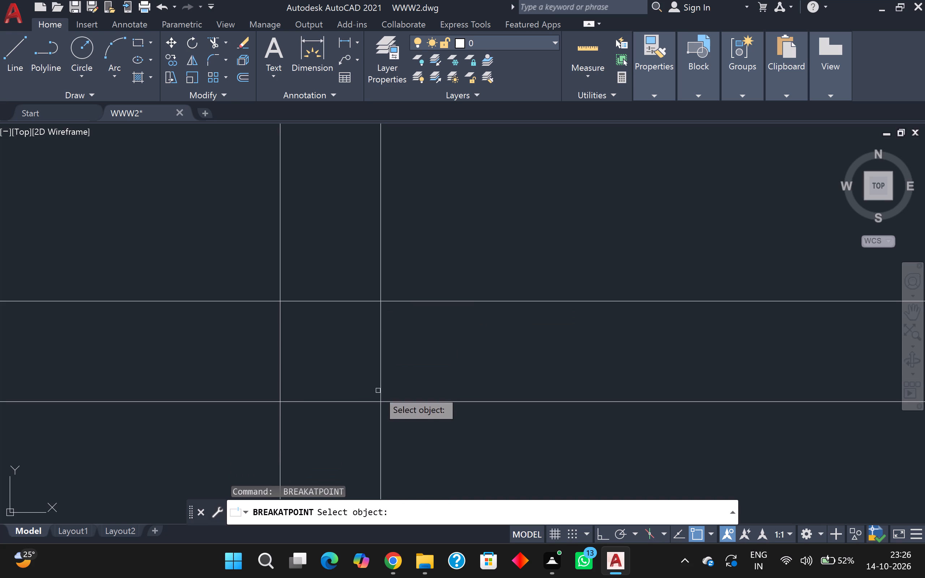
pyautogui.click(381, 388)
pyautogui.click(383, 404)
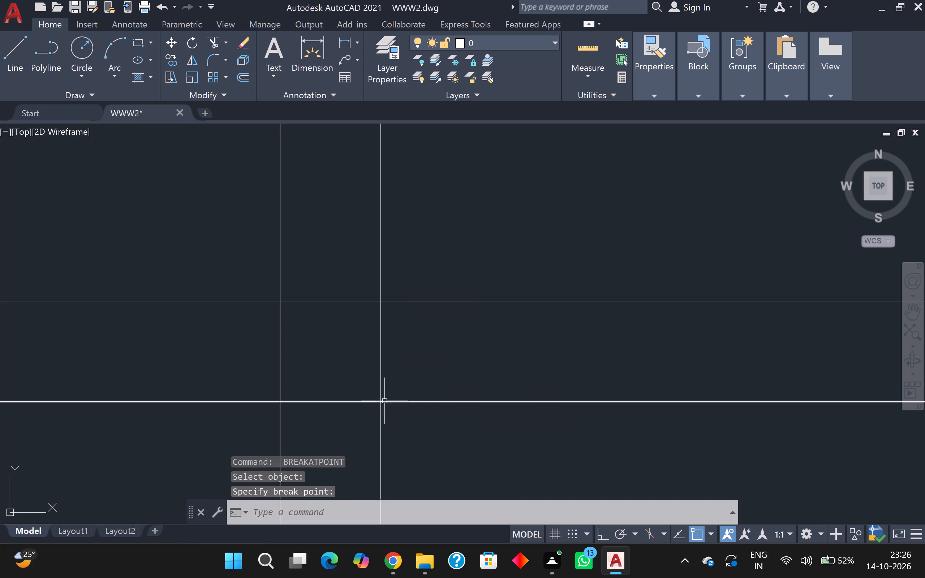
# Offset the short segment between the two break points 2'5" to the right, across the bottom partition.
pyautogui.click(379, 364)
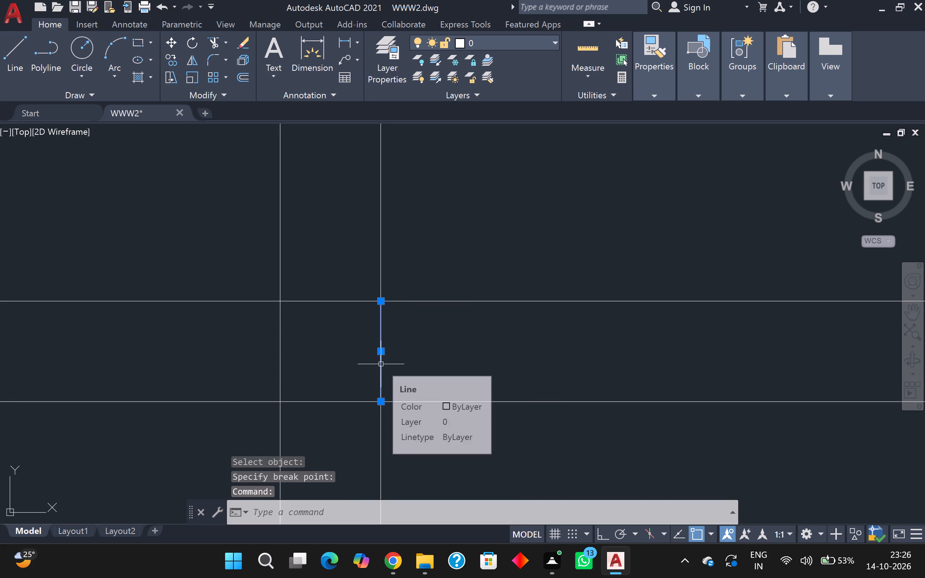
pyautogui.press('o')
pyautogui.press('Return')
pyautogui.press('Return')
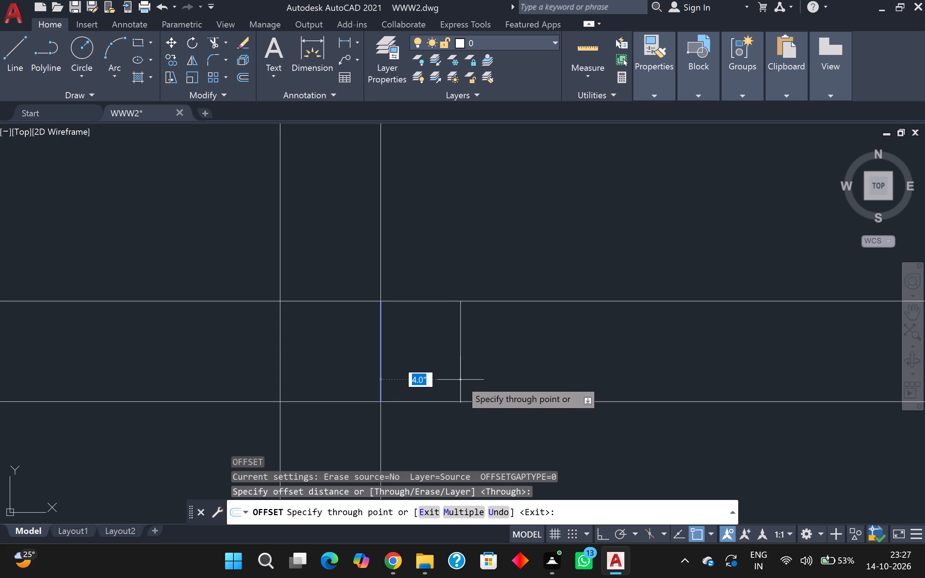
pyautogui.scroll(1, 460, 374)
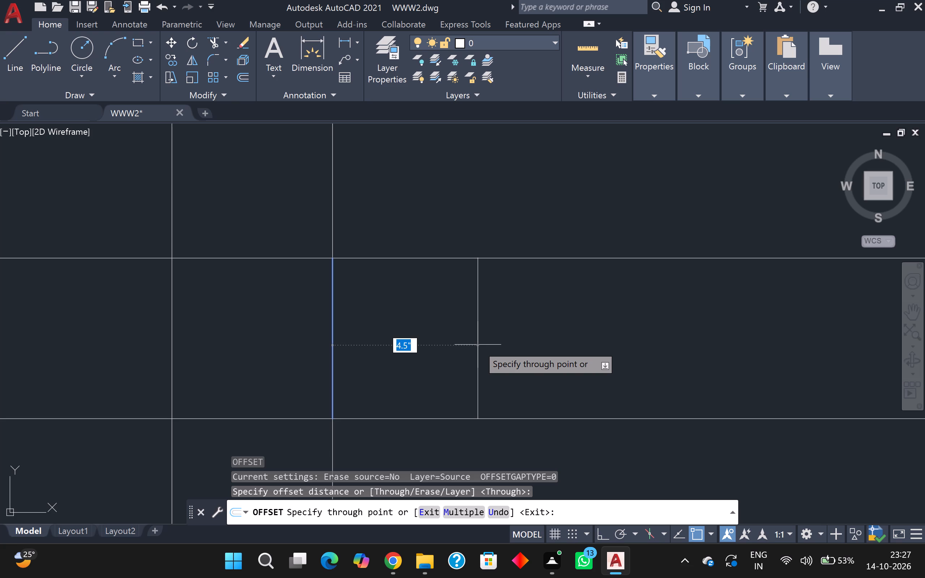
pyautogui.press('2')
pyautogui.press("'")
pyautogui.press('5')
pyautogui.press('Return')
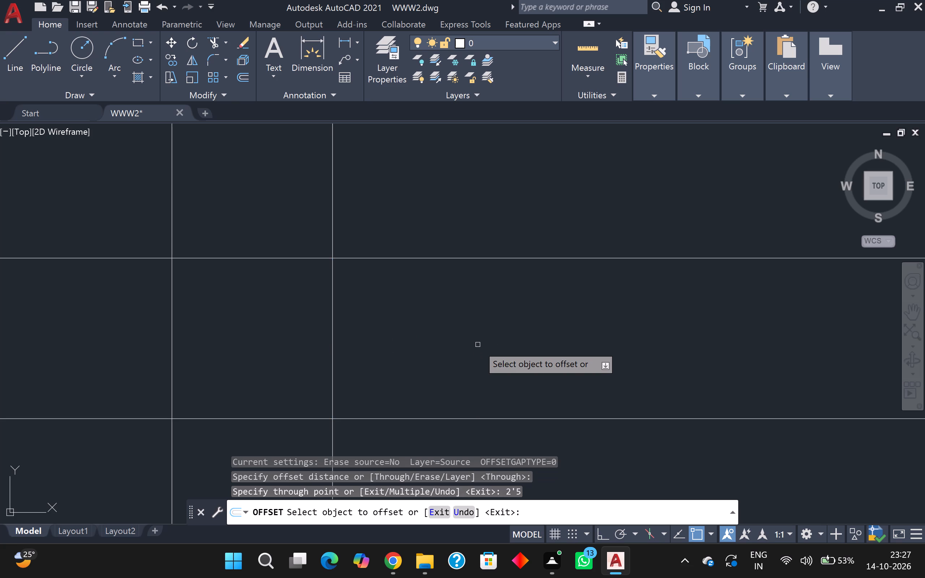
pyautogui.scroll(-4, 486, 329)
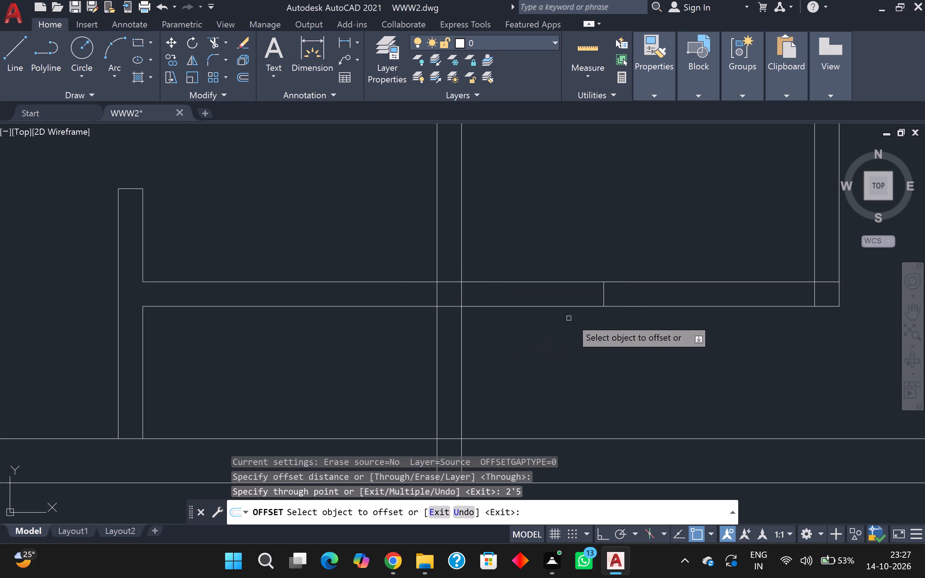
# Undo the 2'5" offset of the short segment across the bottom partition.
pyautogui.scroll(1, 632, 303)
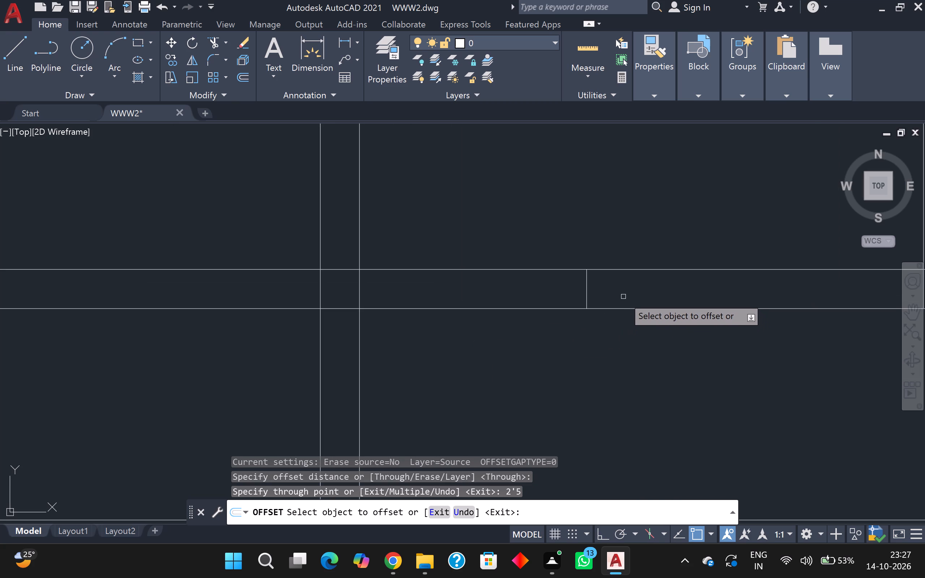
pyautogui.scroll(1, 593, 315)
pyautogui.scroll(-1, 564, 284)
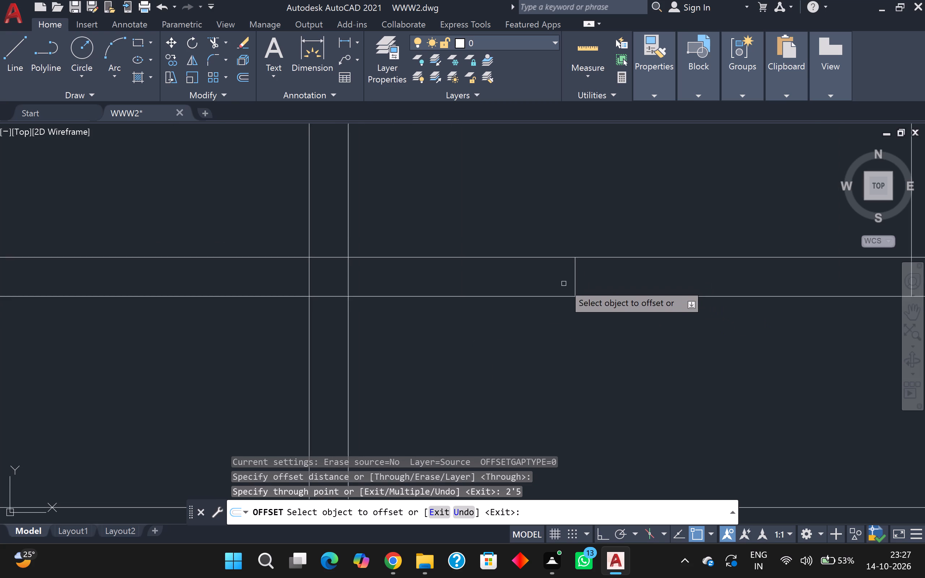
pyautogui.scroll(-1, 564, 284)
pyautogui.scroll(2, 571, 285)
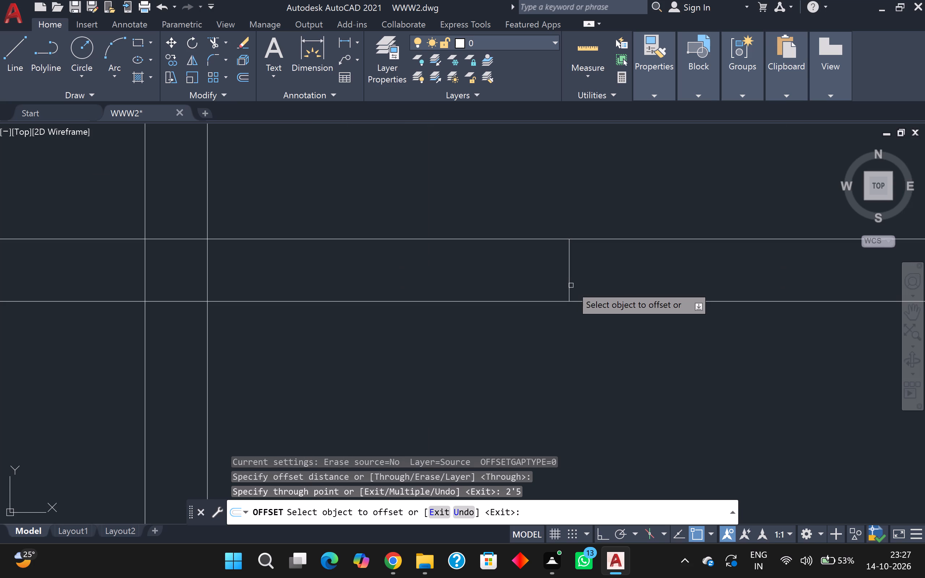
pyautogui.scroll(-4, 570, 285)
pyautogui.scroll(1, 614, 288)
pyautogui.moveTo(614, 286); pyautogui.dragTo(604, 288, button='middle')
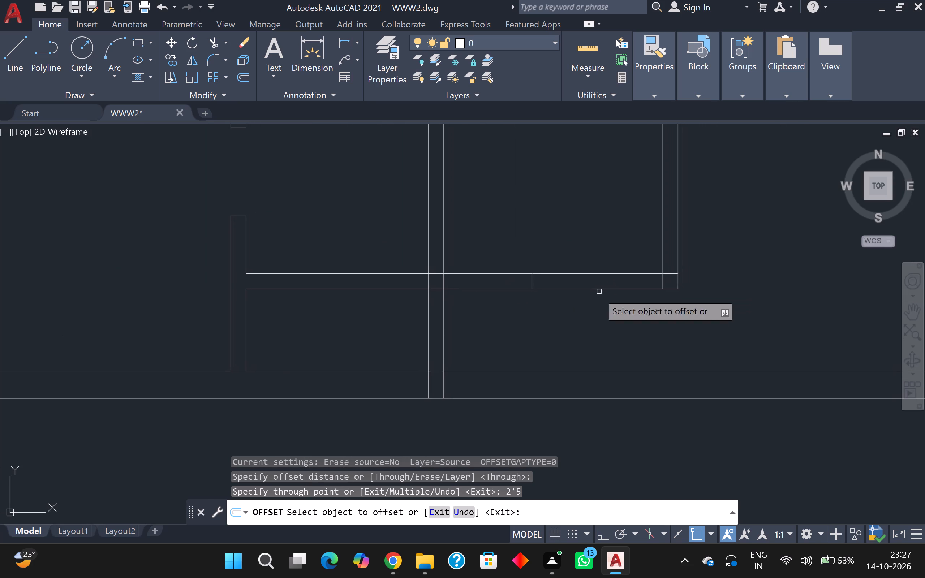
pyautogui.hotkey('ctrl', 'z')
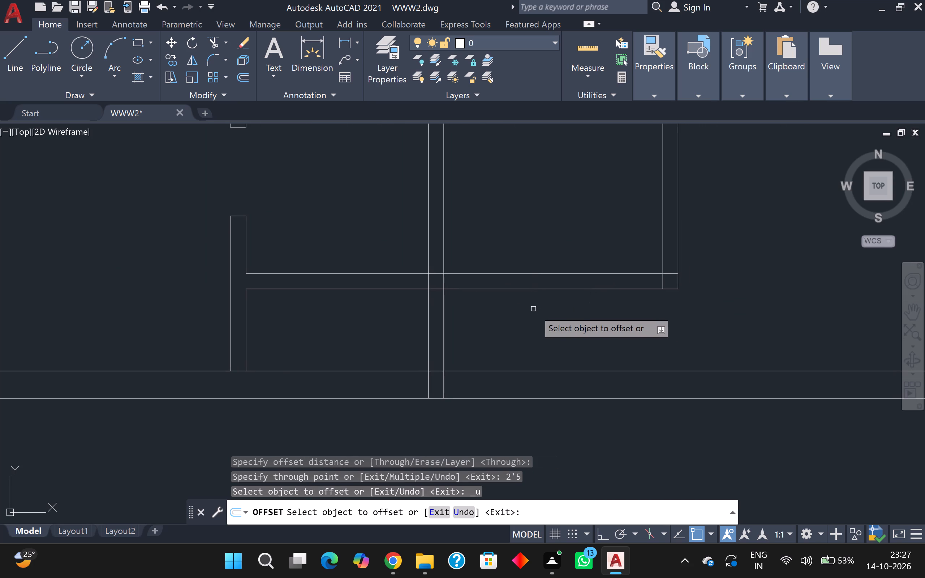
# Offset the short segment at the partition between the two rooms 1' to the right, and that copy 4' further right across the bottom partition.
pyautogui.click(444, 281)
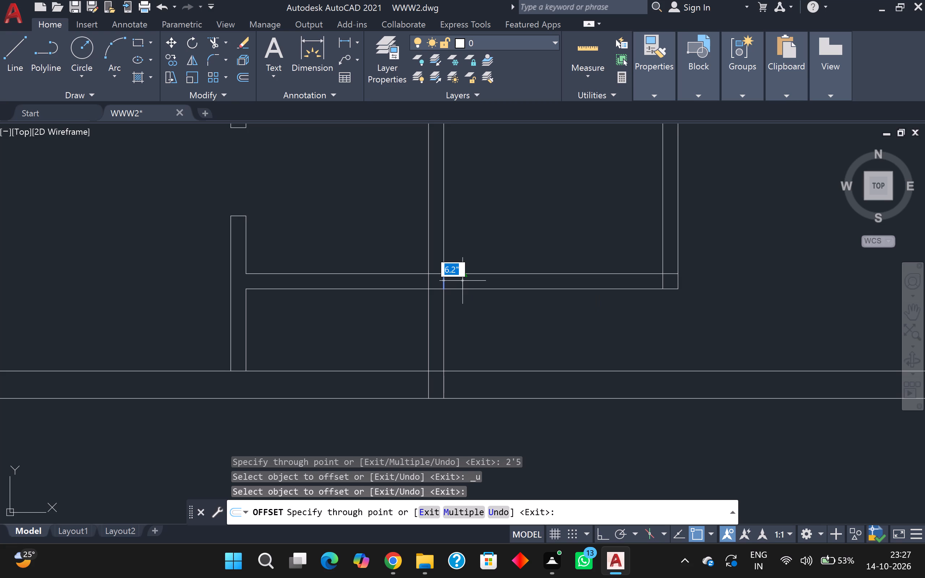
pyautogui.write("1'")
pyautogui.press('Return')
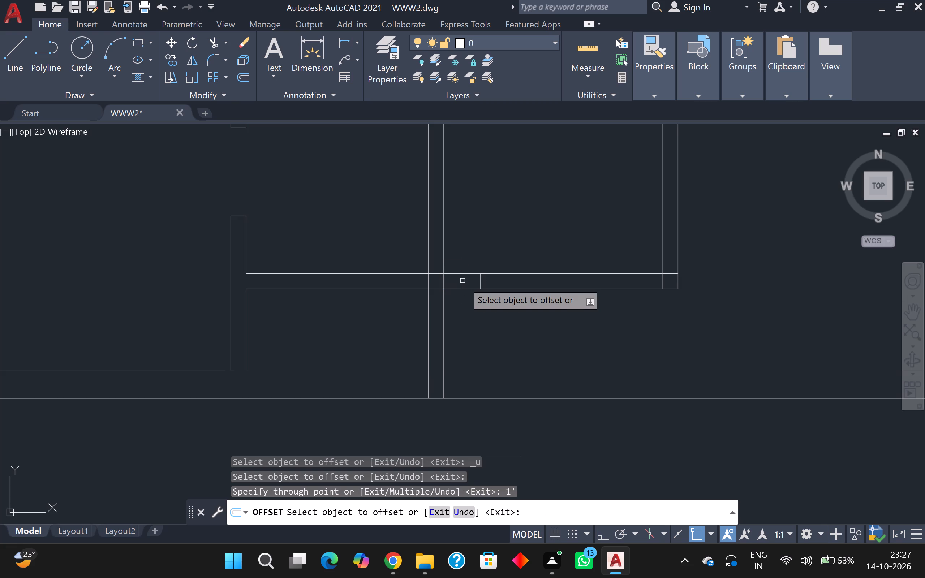
pyautogui.click(480, 279)
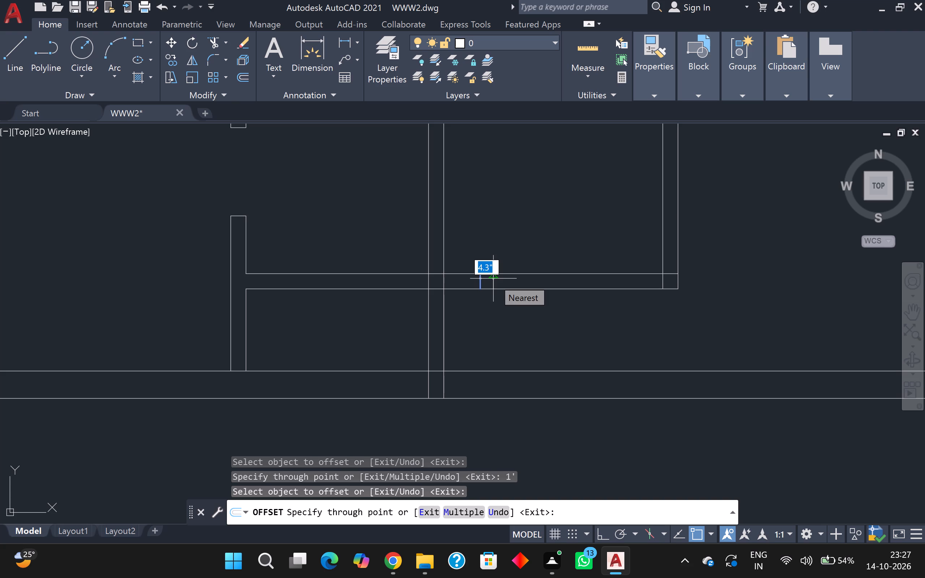
pyautogui.write("4'")
pyautogui.press('Return')
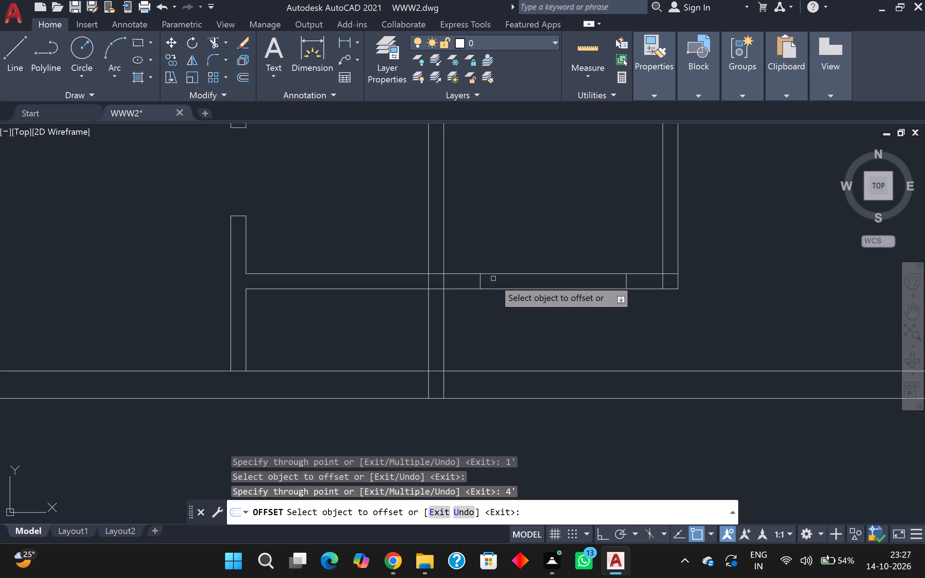
pyautogui.scroll(-1, 501, 270)
pyautogui.click(530, 289)
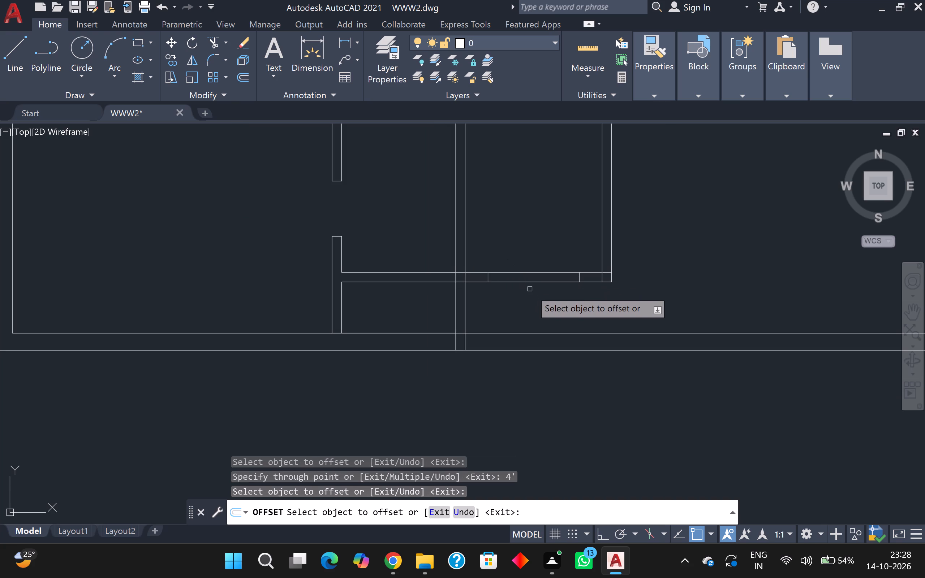
# Offset the outer line of the 6'-wide room's right-hand partition 10' to the right, and that copy 5" further right.
pyautogui.scroll(-1, 518, 236)
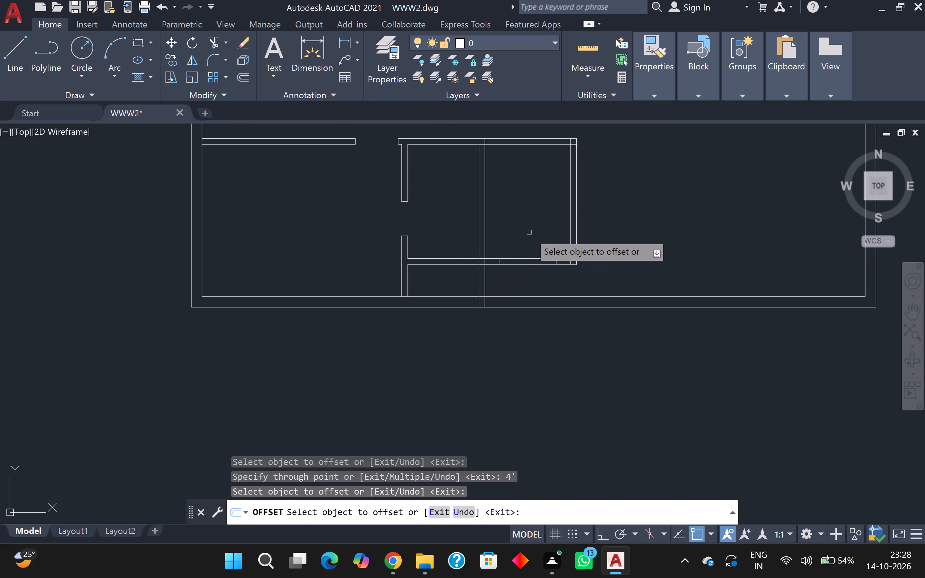
pyautogui.moveTo(532, 232); pyautogui.dragTo(490, 271, button='middle')
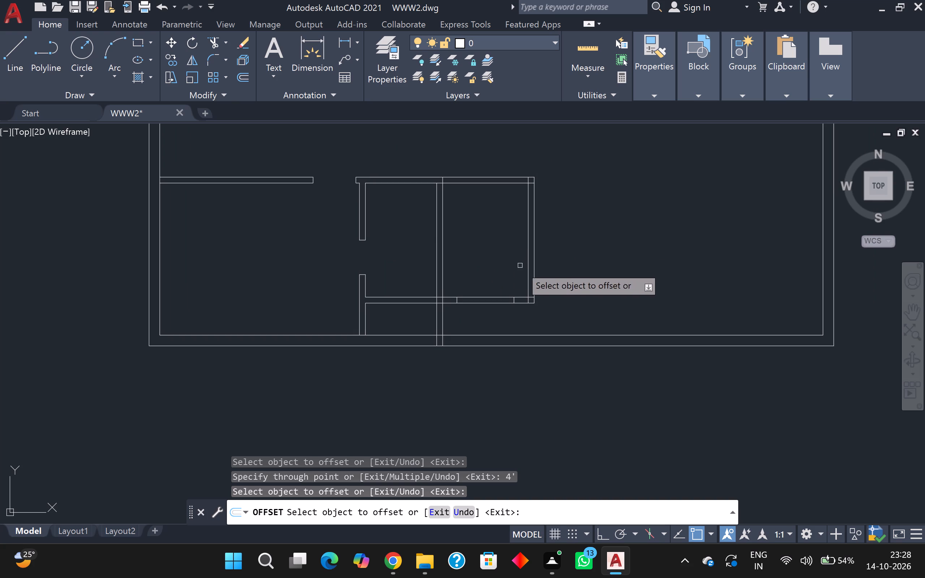
pyautogui.click(534, 274)
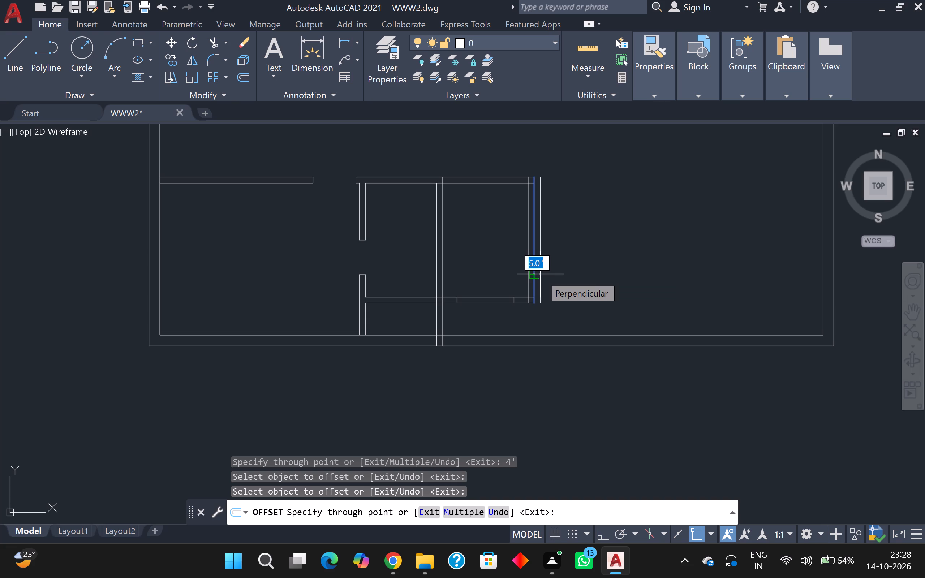
pyautogui.write("10'")
pyautogui.press('Return')
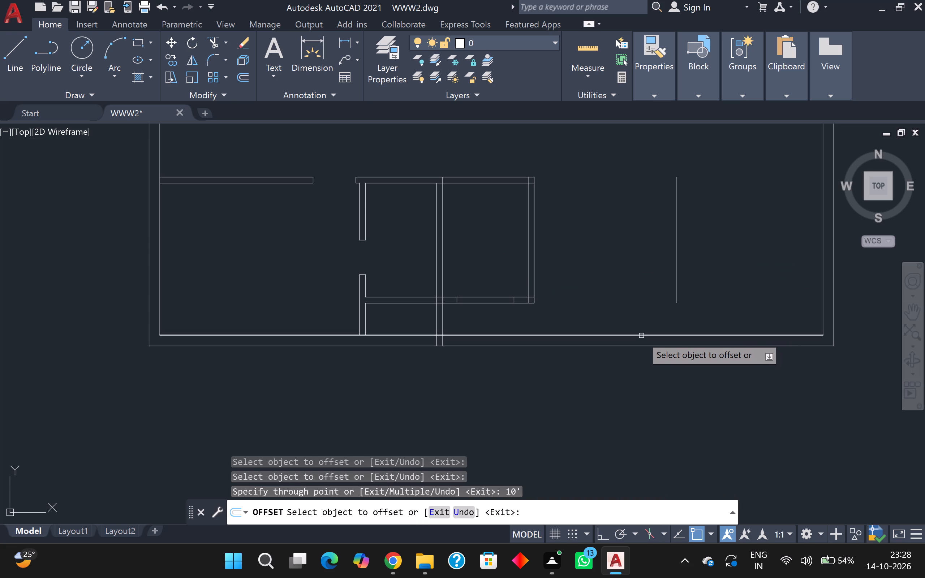
pyautogui.scroll(2, 599, 345)
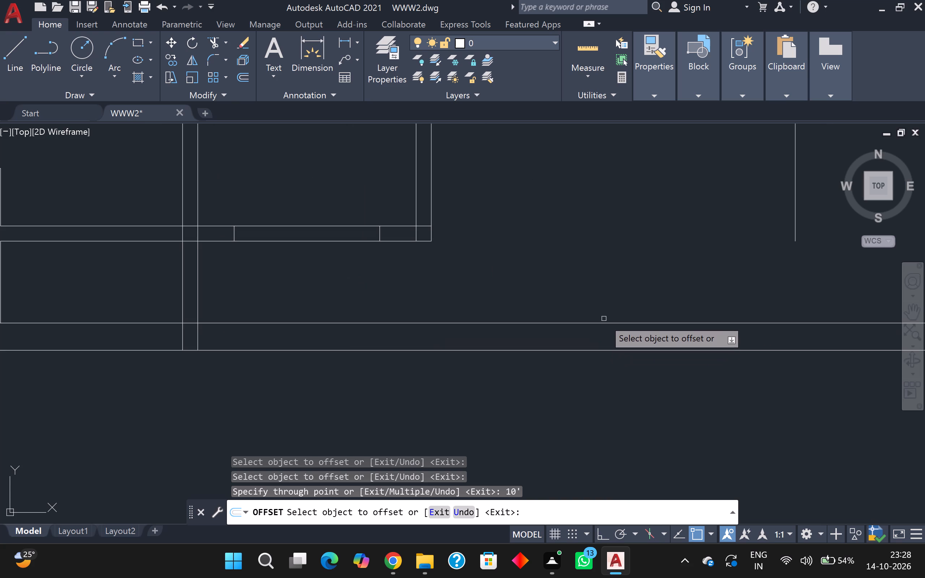
pyautogui.scroll(-1, 608, 323)
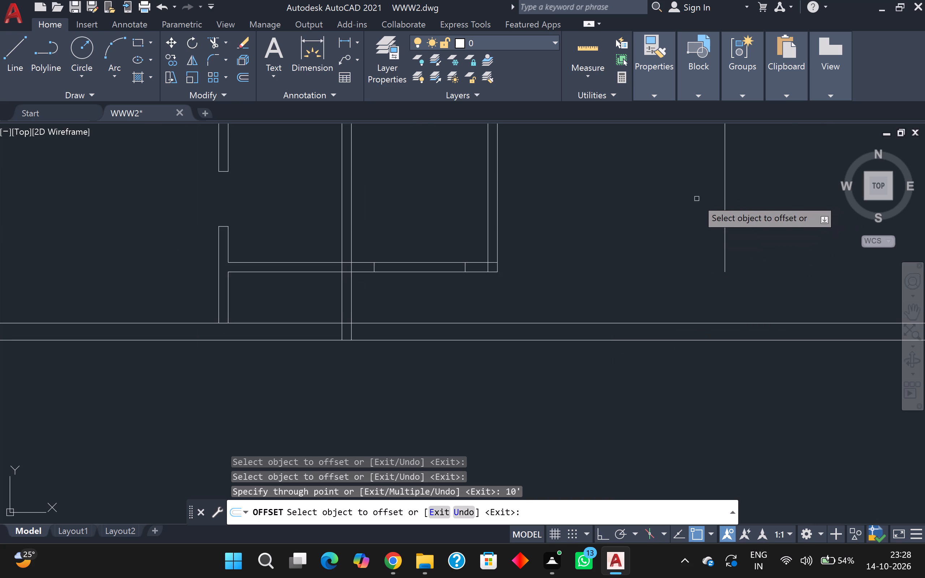
pyautogui.click(726, 210)
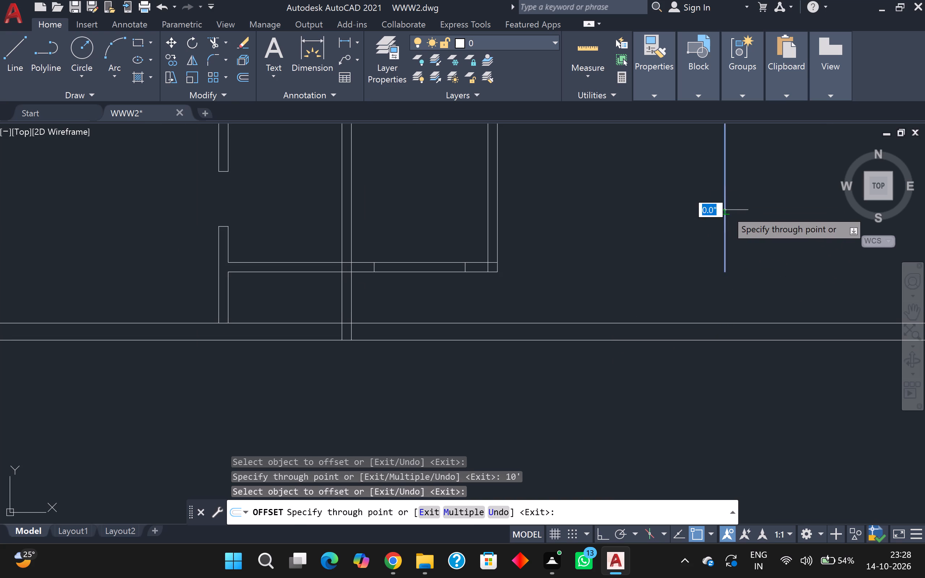
pyautogui.press('5')
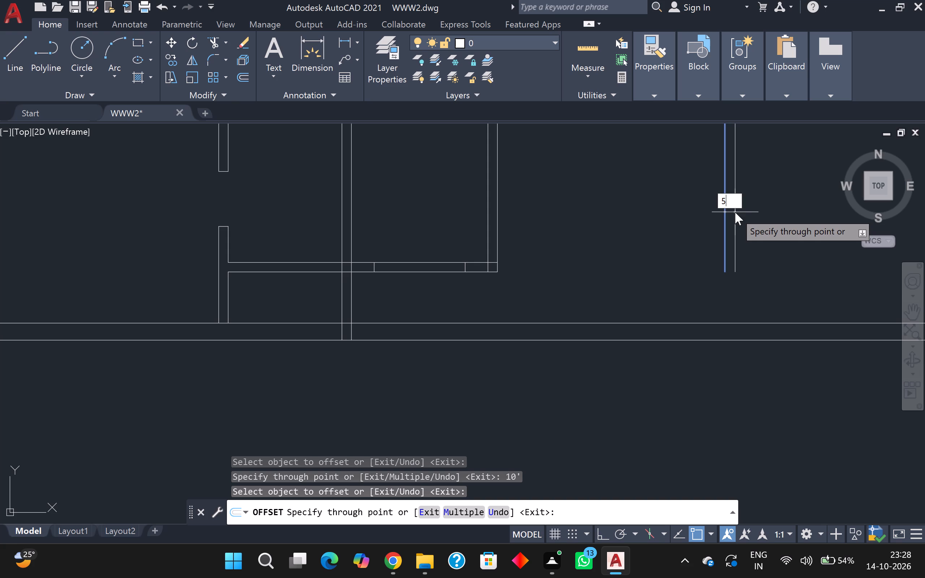
pyautogui.press('Return')
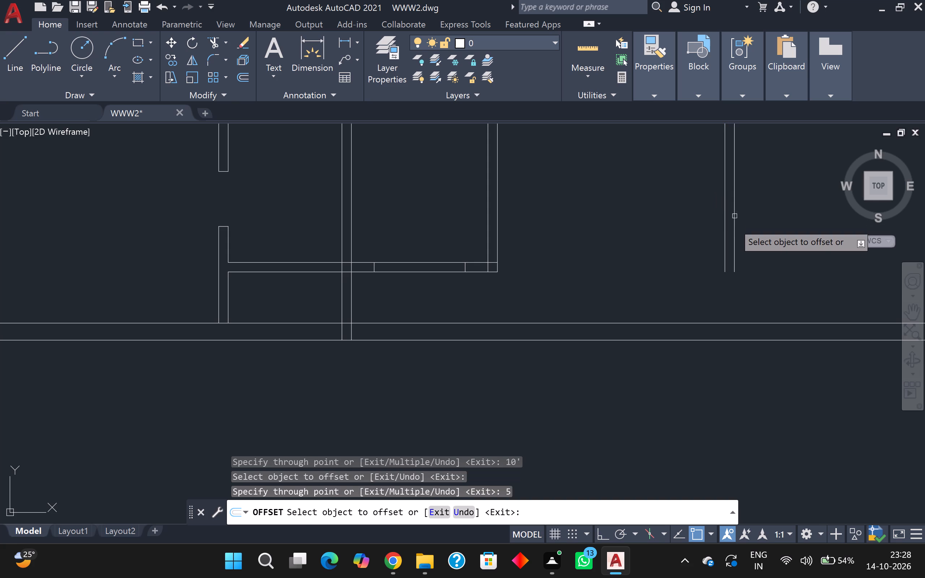
pyautogui.scroll(-2, 730, 232)
pyautogui.moveTo(689, 225); pyautogui.dragTo(672, 281, button='middle')
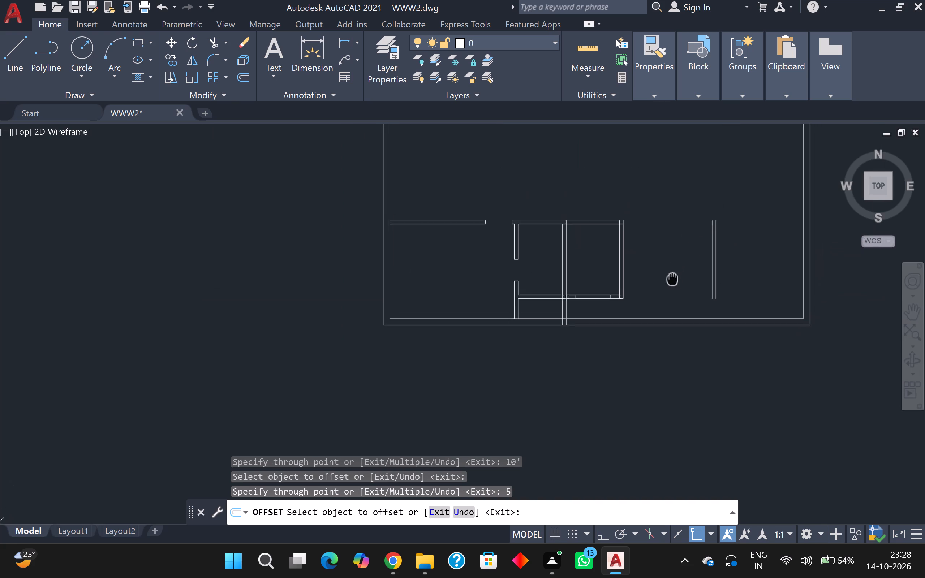
pyautogui.moveTo(672, 281); pyautogui.dragTo(668, 292, button='middle')
pyautogui.press('Escape')
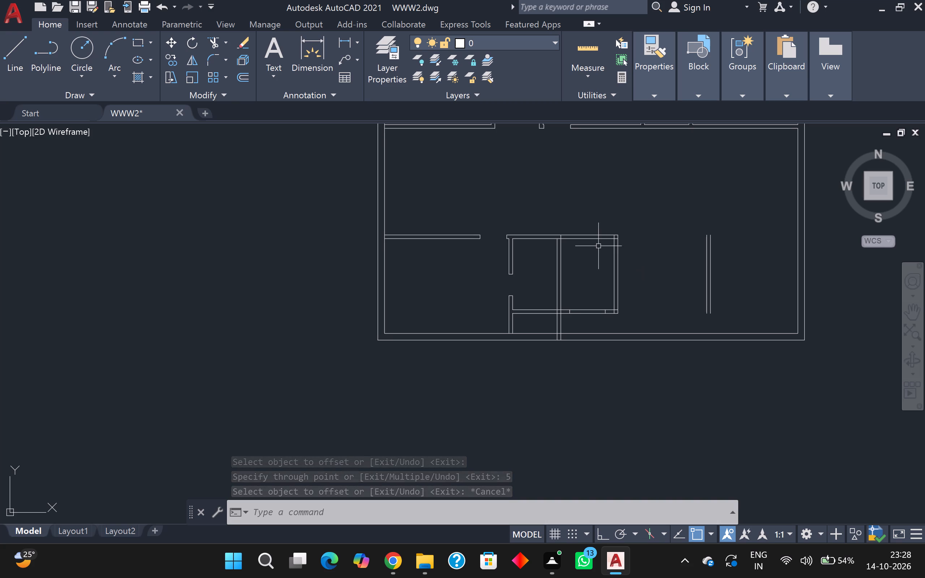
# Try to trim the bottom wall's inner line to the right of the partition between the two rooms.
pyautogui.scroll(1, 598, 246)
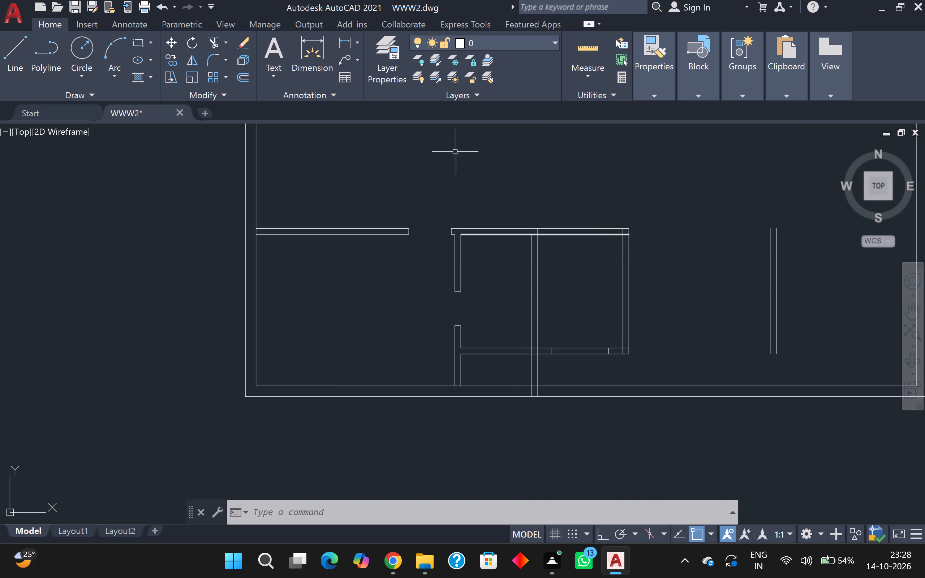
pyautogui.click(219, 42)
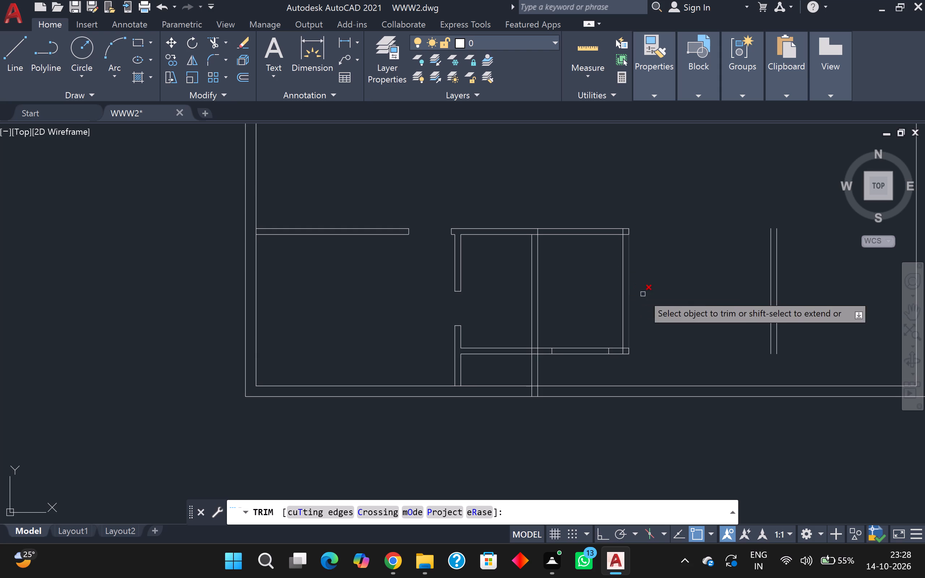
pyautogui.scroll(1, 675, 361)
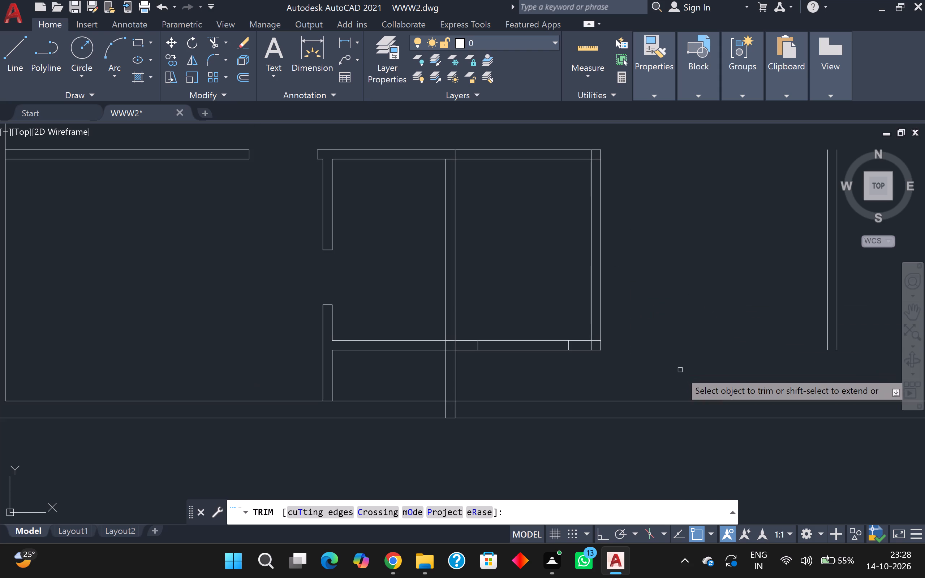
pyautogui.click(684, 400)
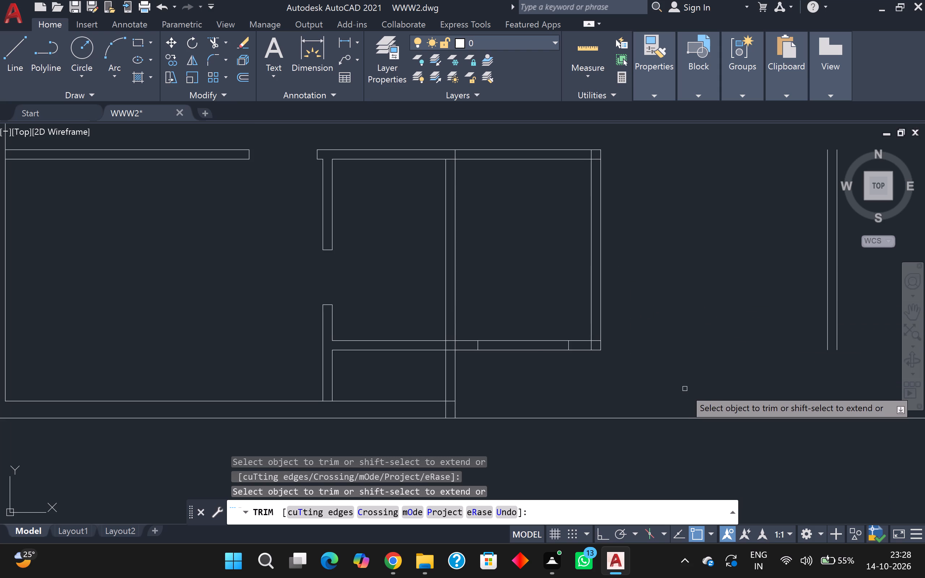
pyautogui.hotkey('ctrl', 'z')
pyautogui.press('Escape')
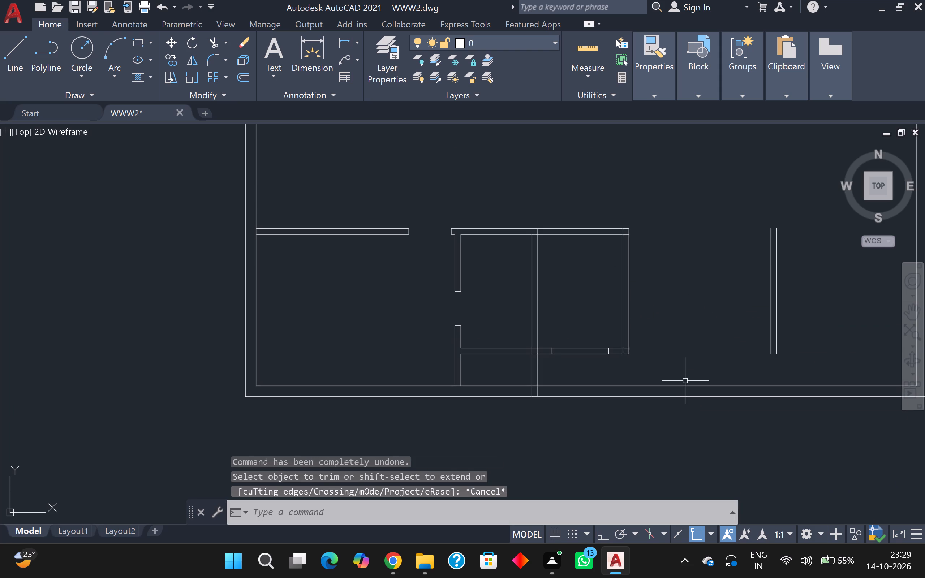
# Offset the bottom wall's inner line 12' upward, and that copy 5" further up.
pyautogui.press('o')
pyautogui.press('Return')
pyautogui.press('Return')
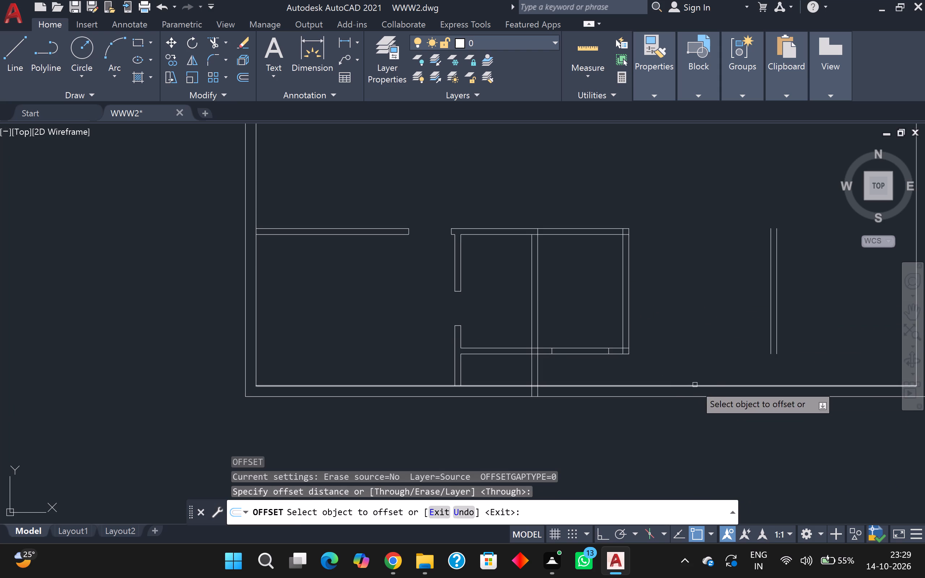
pyautogui.click(695, 385)
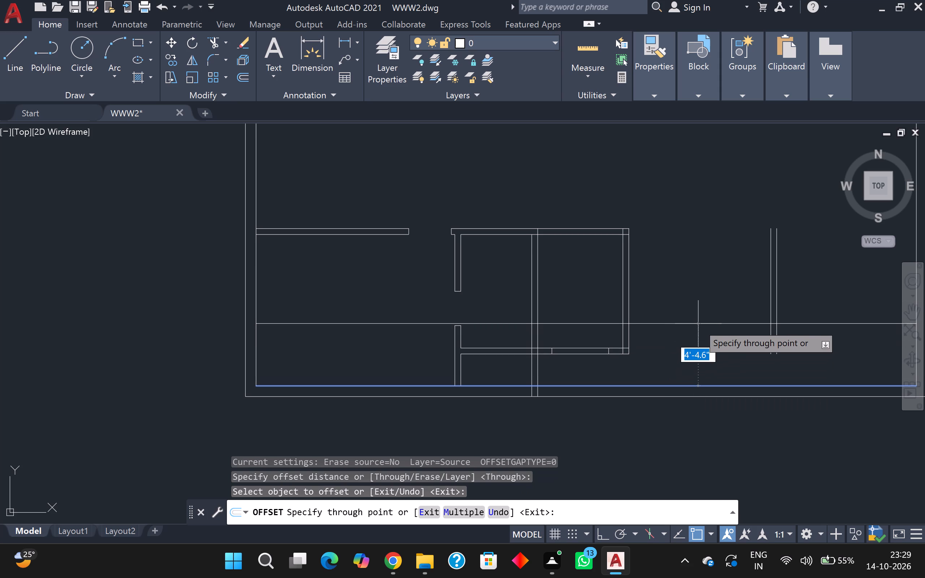
pyautogui.write('12')
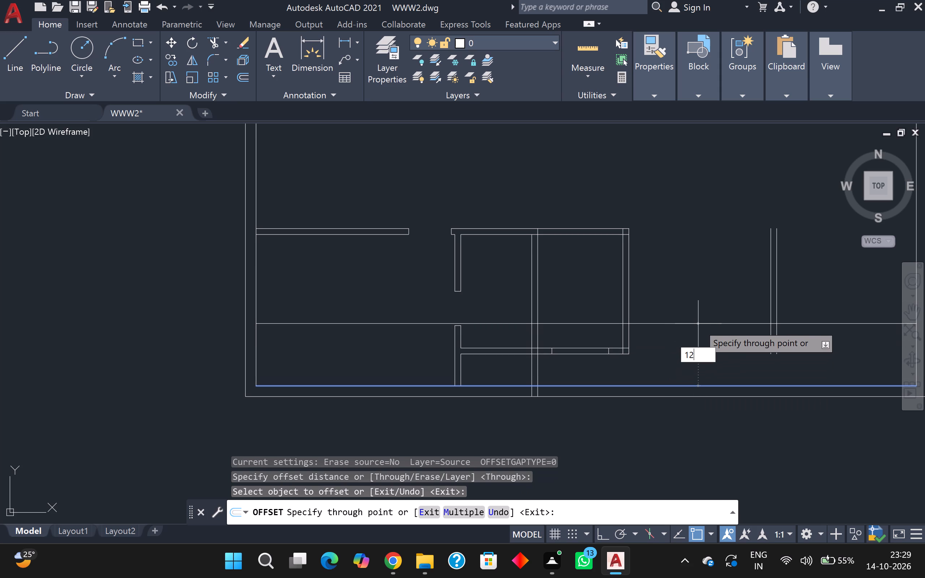
pyautogui.press("'")
pyautogui.press('Return')
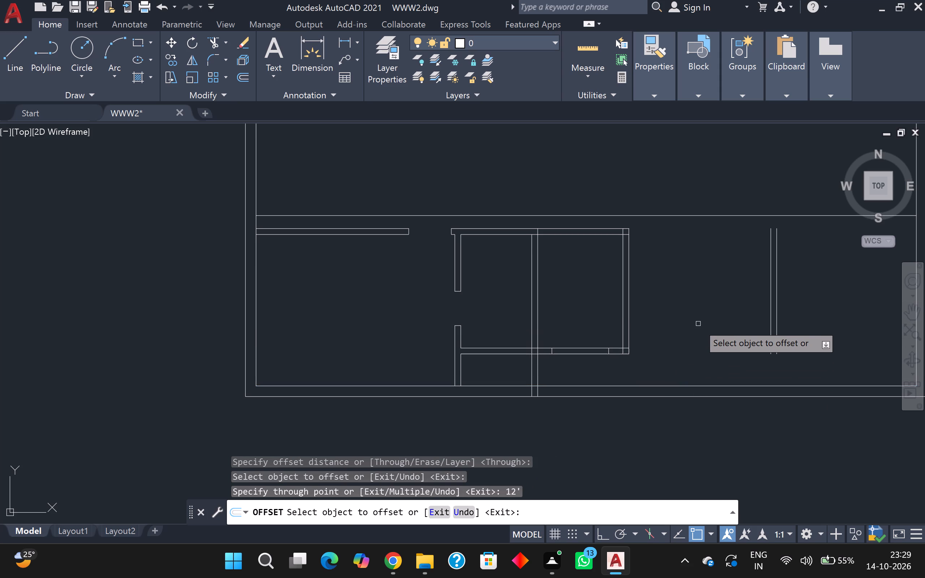
pyautogui.click(738, 216)
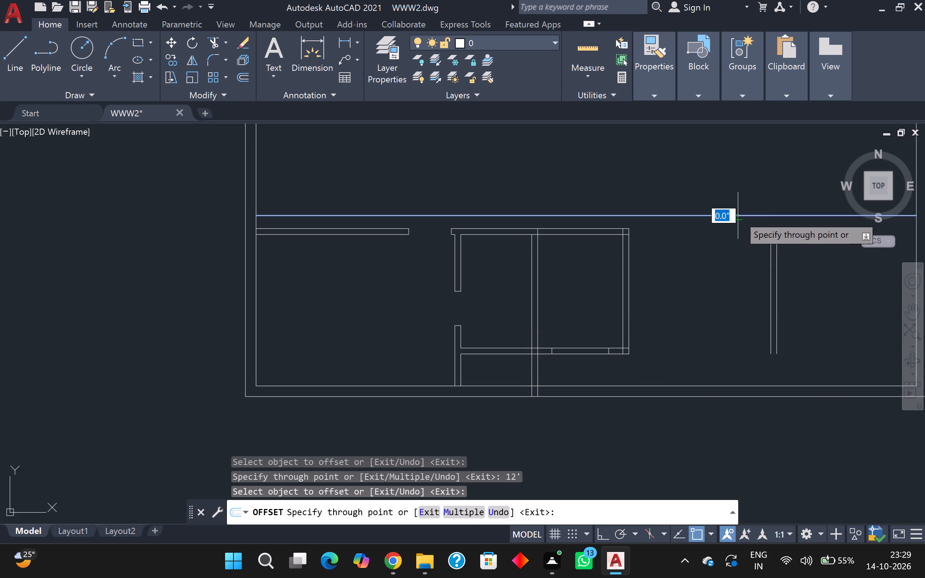
pyautogui.press('5')
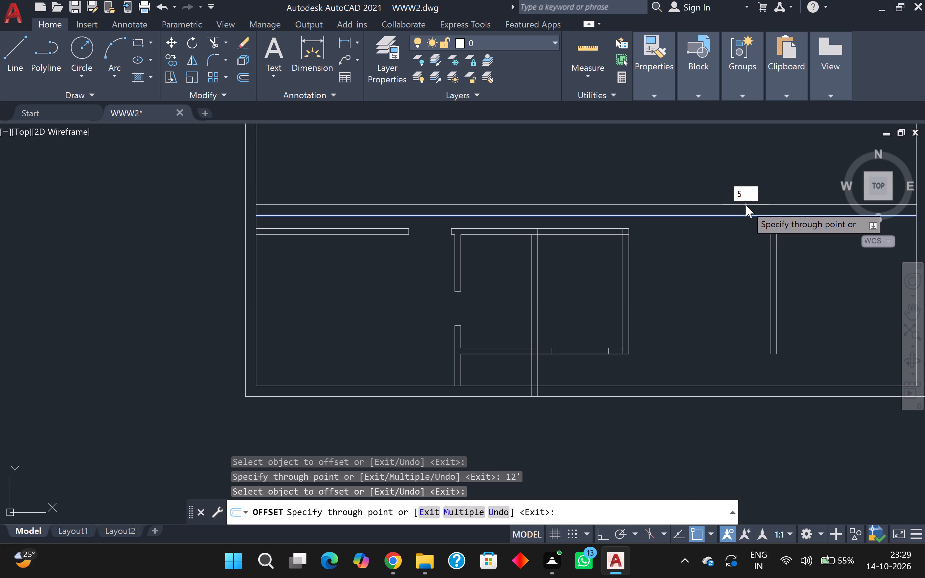
pyautogui.press('Return')
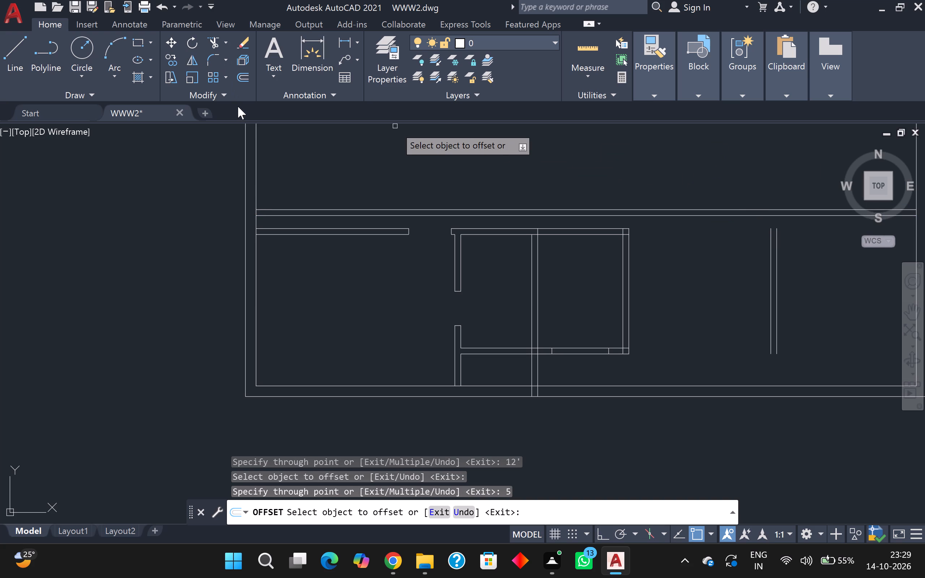
# Extend both lines of the rightmost partition up across the horizontal partition pair and down to the bottom wall's outer line.
pyautogui.click(212, 39)
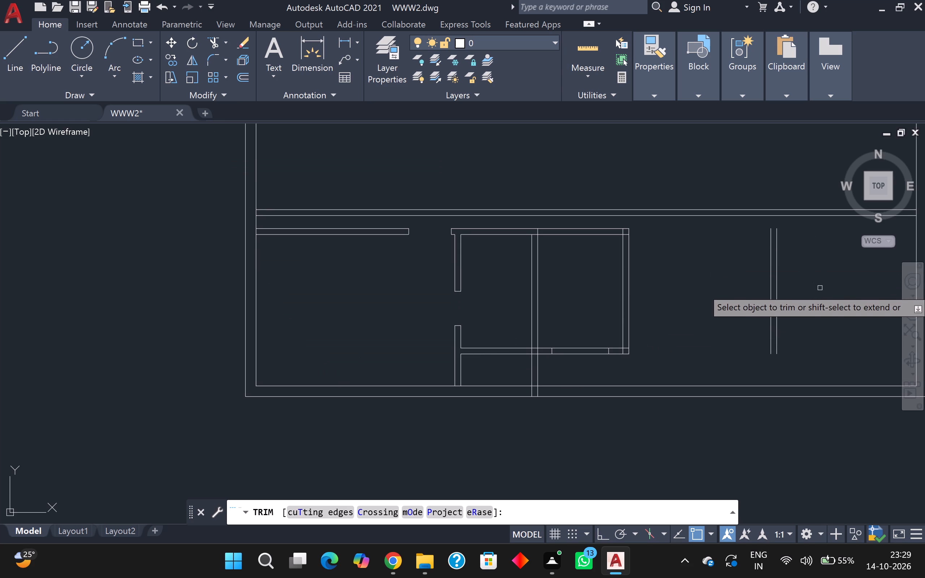
pyautogui.keyDown('shift'); pyautogui.click(771, 253); pyautogui.keyUp('shift')
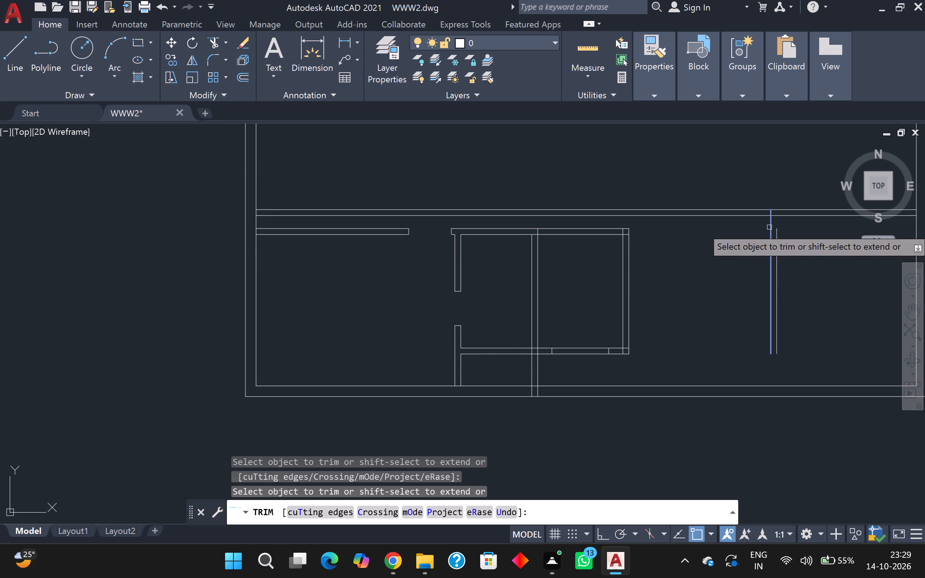
pyautogui.keyDown('shift'); pyautogui.click(769, 227); pyautogui.keyUp('shift')
pyautogui.keyDown('shift'); pyautogui.click(780, 242); pyautogui.keyUp('shift')
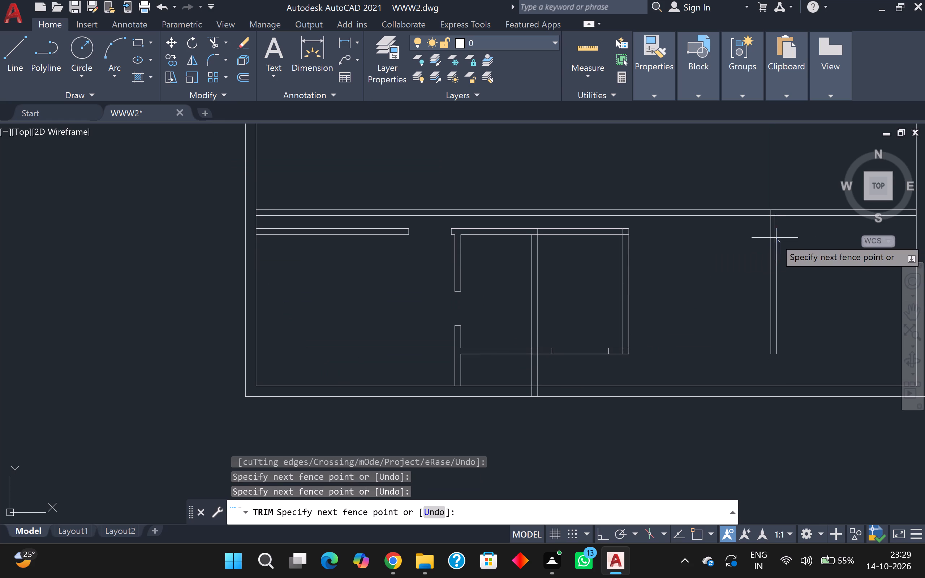
pyautogui.keyDown('shift'); pyautogui.click(775, 238); pyautogui.keyUp('shift')
pyautogui.keyDown('shift'); pyautogui.click(776, 230); pyautogui.keyUp('shift')
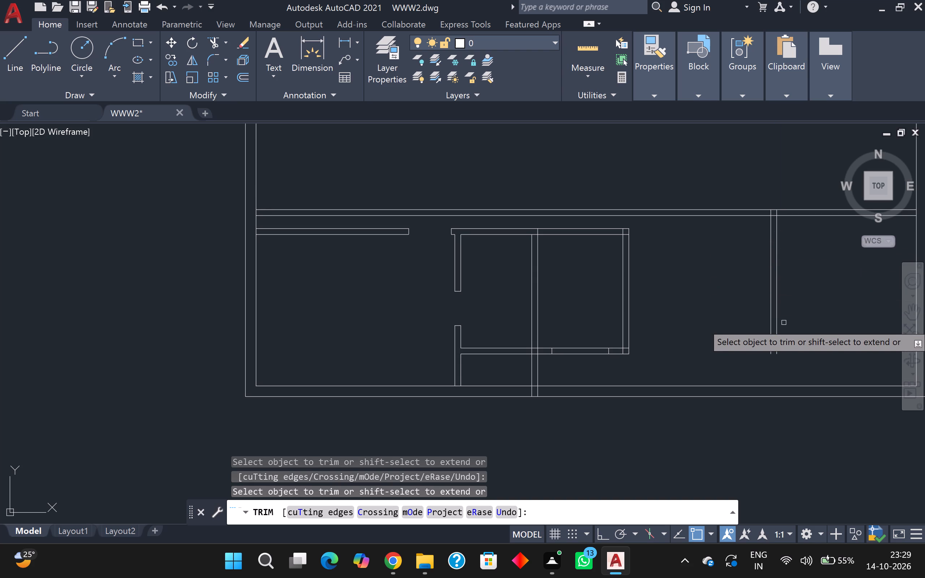
pyautogui.keyDown('shift'); pyautogui.click(777, 338); pyautogui.keyUp('shift')
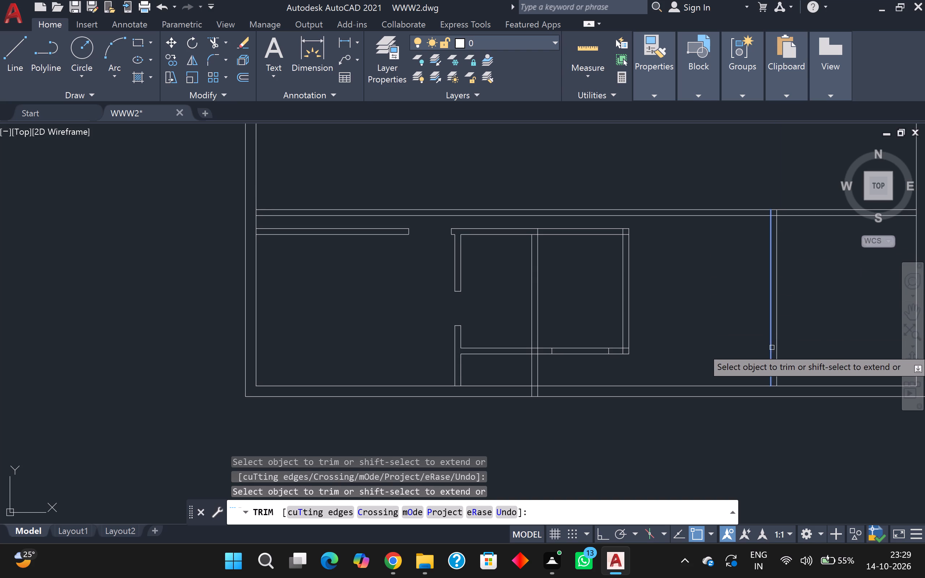
pyautogui.keyDown('shift'); pyautogui.click(772, 348); pyautogui.keyUp('shift')
pyautogui.keyDown('shift'); pyautogui.click(772, 369); pyautogui.keyUp('shift')
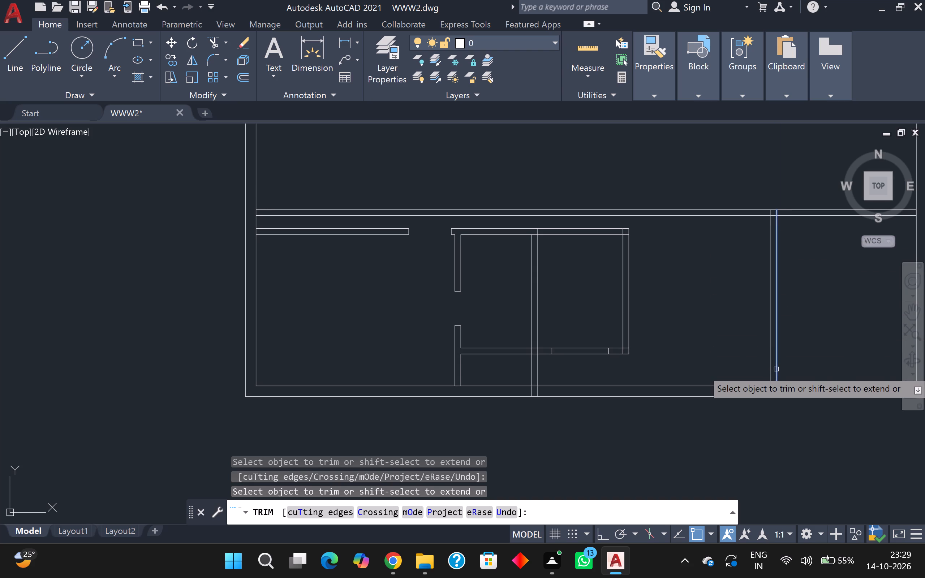
pyautogui.keyDown('shift'); pyautogui.click(778, 369); pyautogui.keyUp('shift')
# Extend both lines of the middle room's right-hand partition up to the upper line of the long horizontal partition.
pyautogui.keyDown('shift'); pyautogui.scroll(-2, 816, 313); pyautogui.keyUp('shift')
pyautogui.moveTo(773, 314); pyautogui.dragTo(727, 227, button='middle')
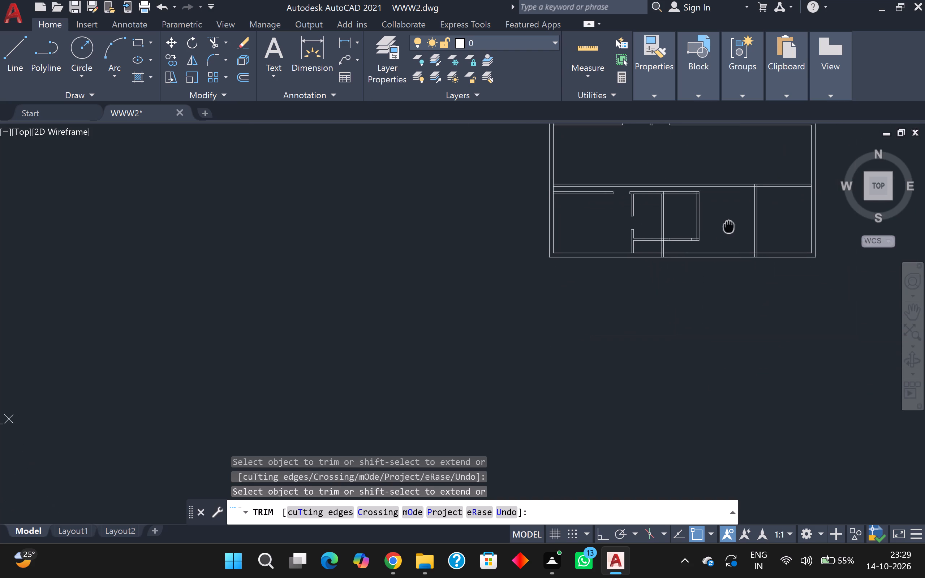
pyautogui.moveTo(727, 227); pyautogui.dragTo(636, 330, button='middle')
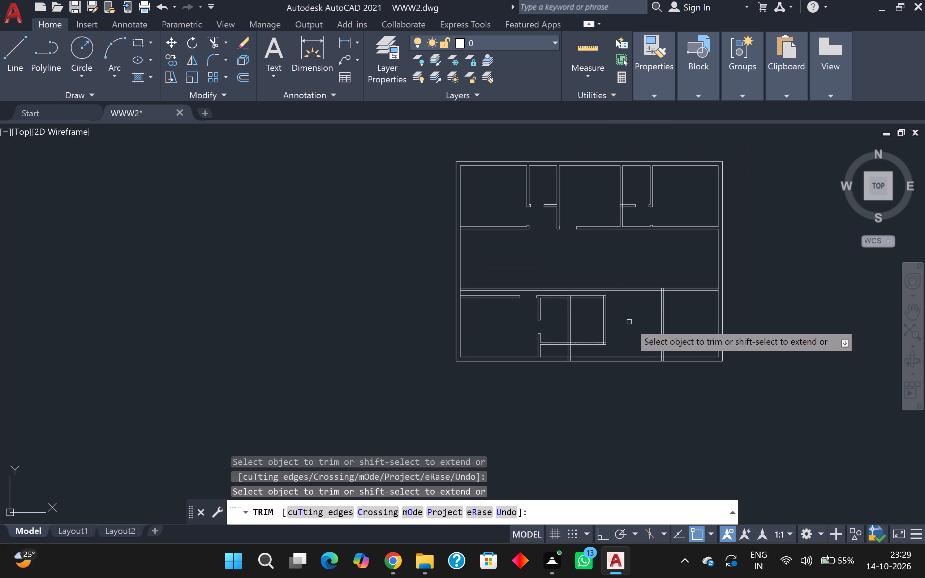
pyautogui.scroll(2, 619, 321)
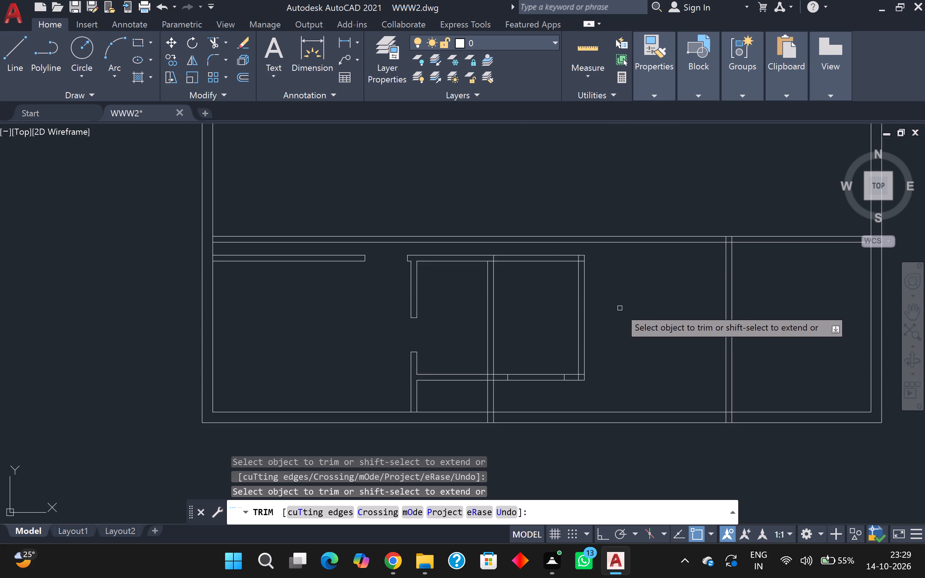
pyautogui.scroll(1, 617, 303)
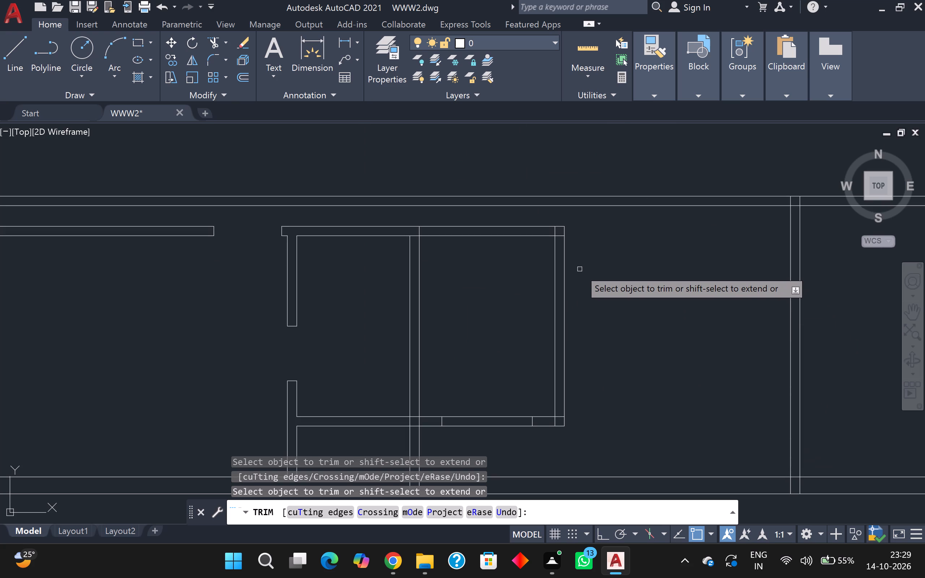
pyautogui.scroll(-1, 524, 286)
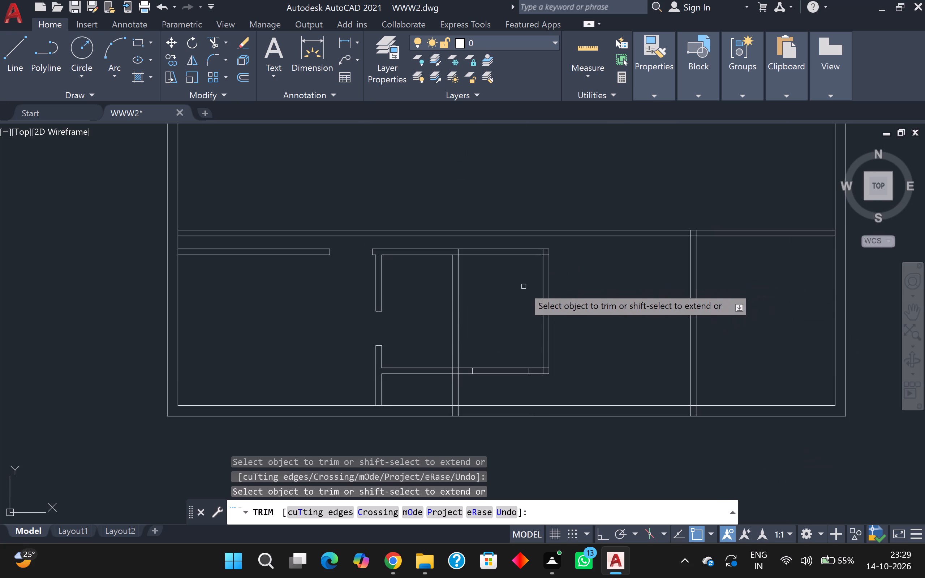
pyautogui.click(505, 287)
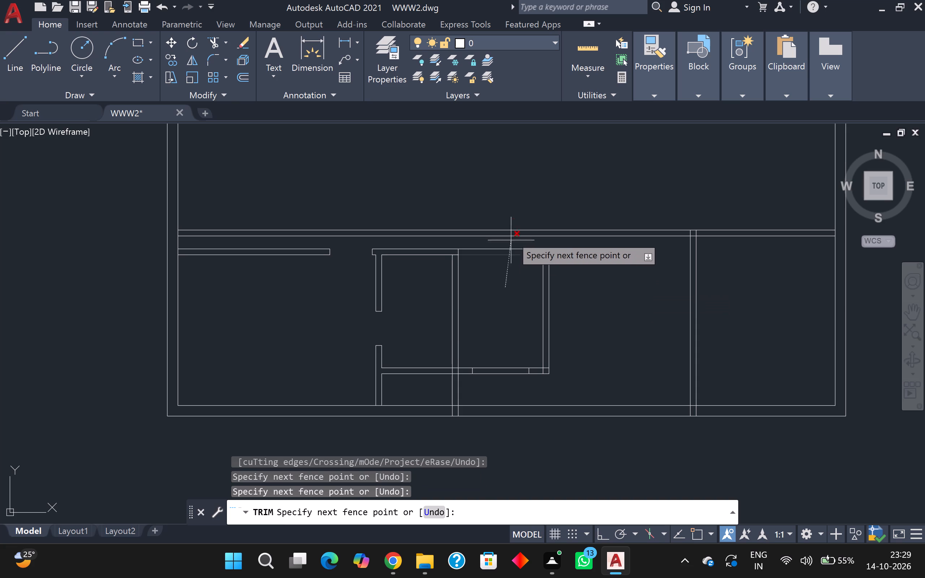
pyautogui.click(522, 297)
pyautogui.scroll(1, 560, 289)
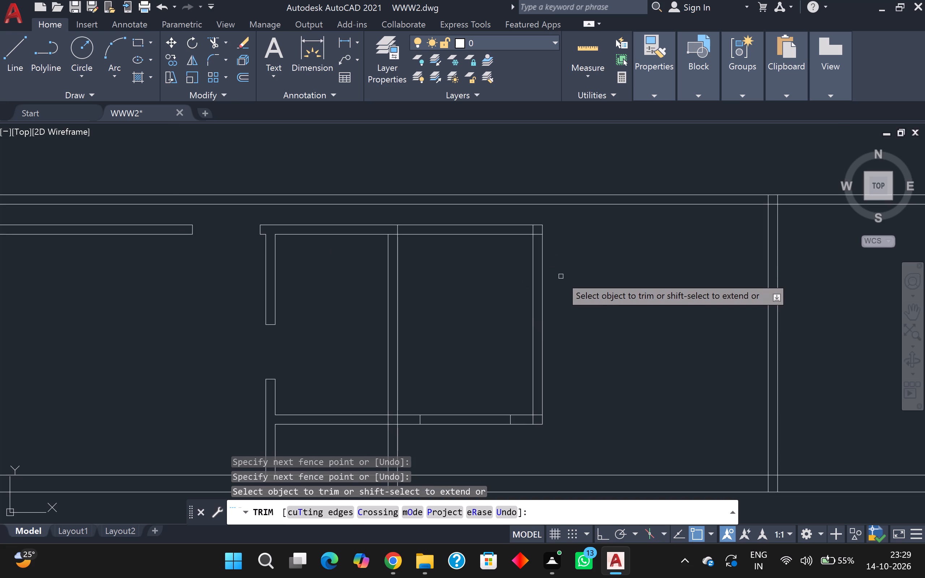
pyautogui.keyDown('shift'); pyautogui.click(543, 255); pyautogui.keyUp('shift')
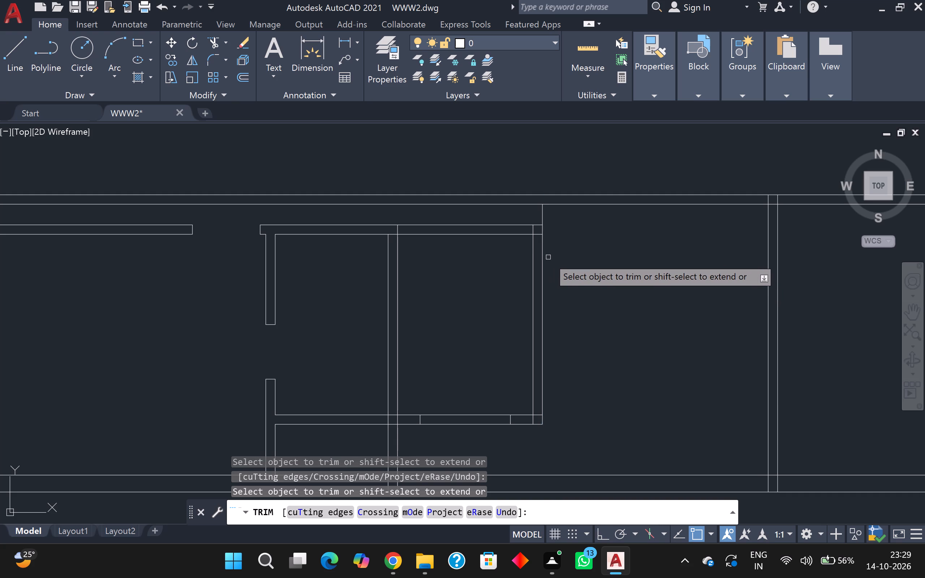
pyautogui.keyDown('shift'); pyautogui.click(543, 253); pyautogui.keyUp('shift')
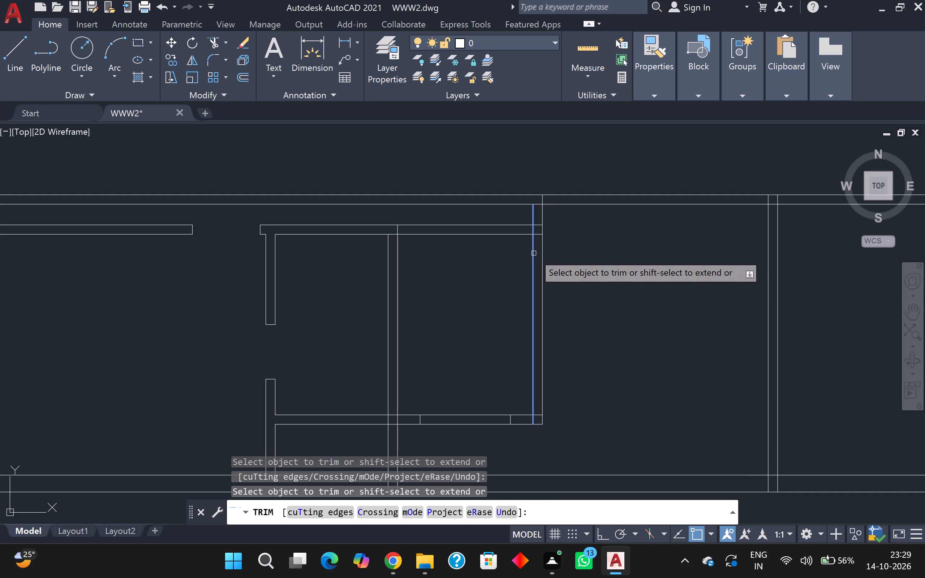
pyautogui.keyDown('shift'); pyautogui.click(534, 253); pyautogui.keyUp('shift')
pyautogui.keyDown('shift'); pyautogui.click(532, 250); pyautogui.keyUp('shift')
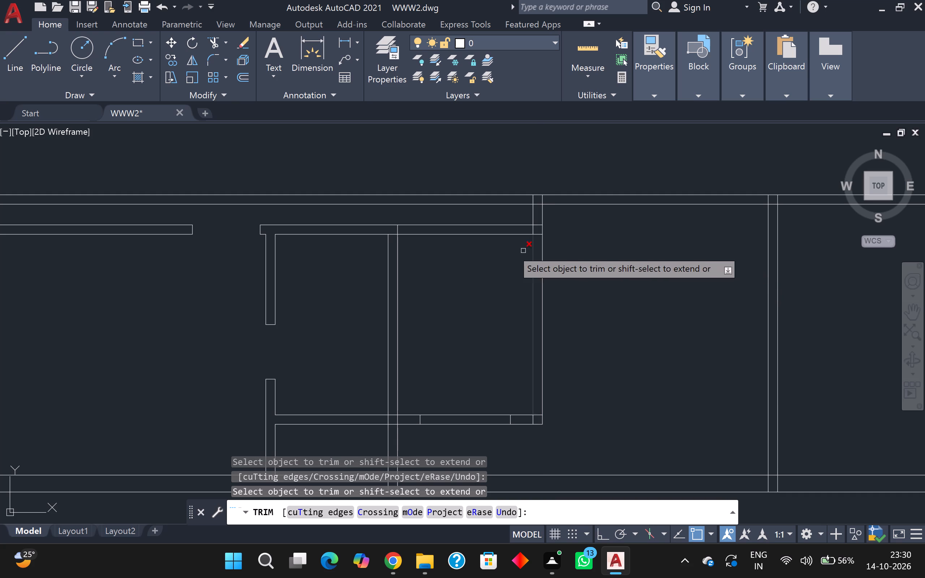
# Trim the long horizontal partition left of the extended partition, together with the middle room's top wall below it.
pyautogui.click(491, 255)
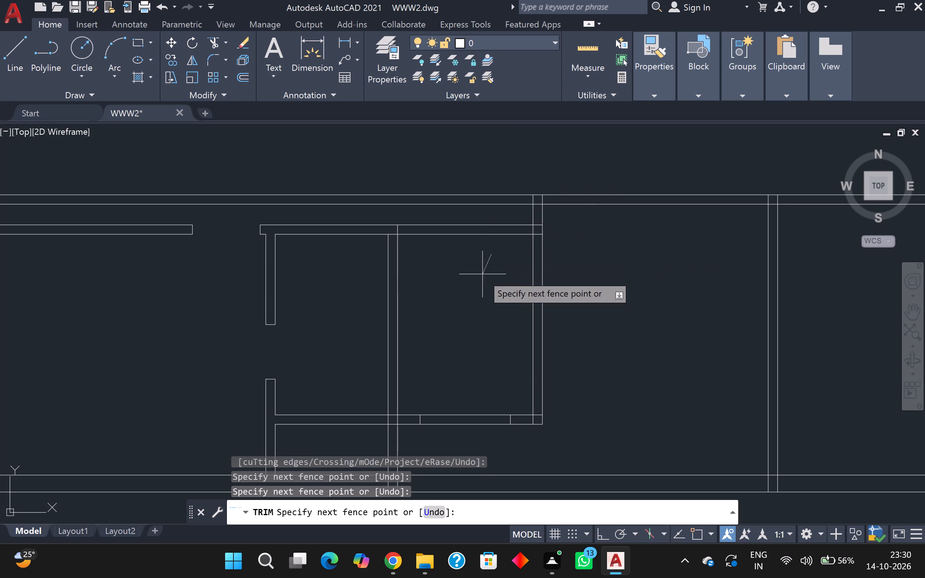
pyautogui.moveTo(482, 274); pyautogui.dragTo(487, 308, button='middle')
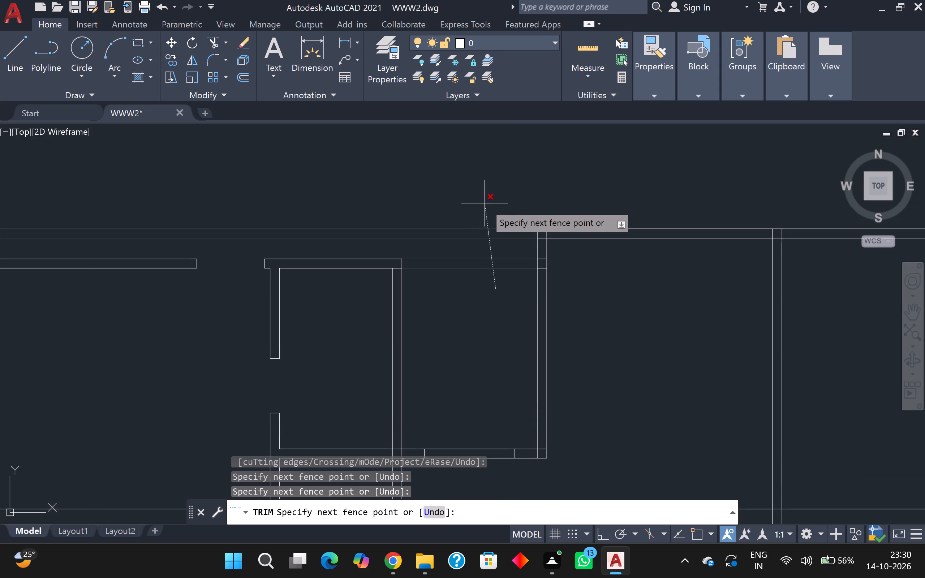
pyautogui.click(485, 203)
# Trim the two short leftover top-wall pieces inside the extended vertical partition.
pyautogui.scroll(-2, 515, 329)
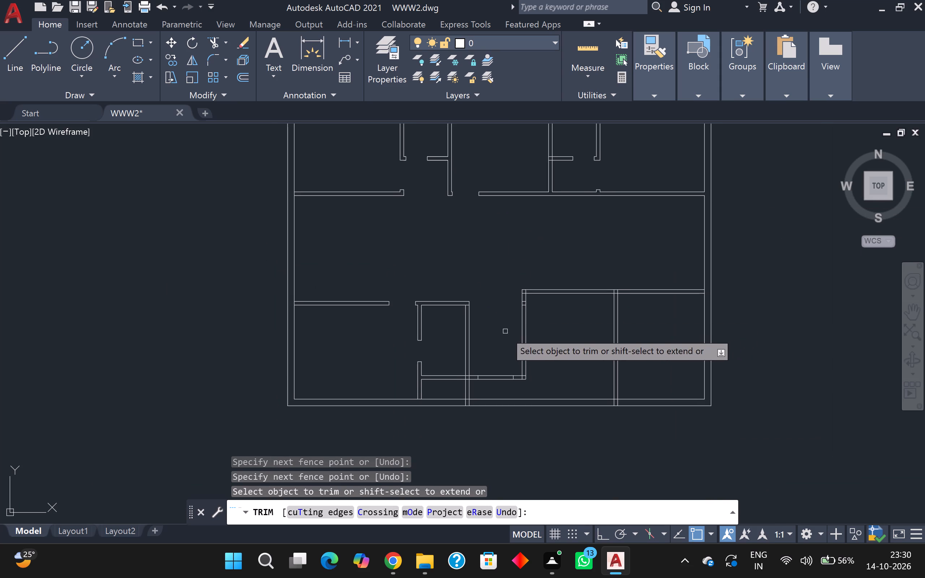
pyautogui.moveTo(505, 332); pyautogui.dragTo(493, 294, button='middle')
pyautogui.moveTo(493, 292); pyautogui.dragTo(485, 296, button='middle')
pyautogui.scroll(2, 486, 297)
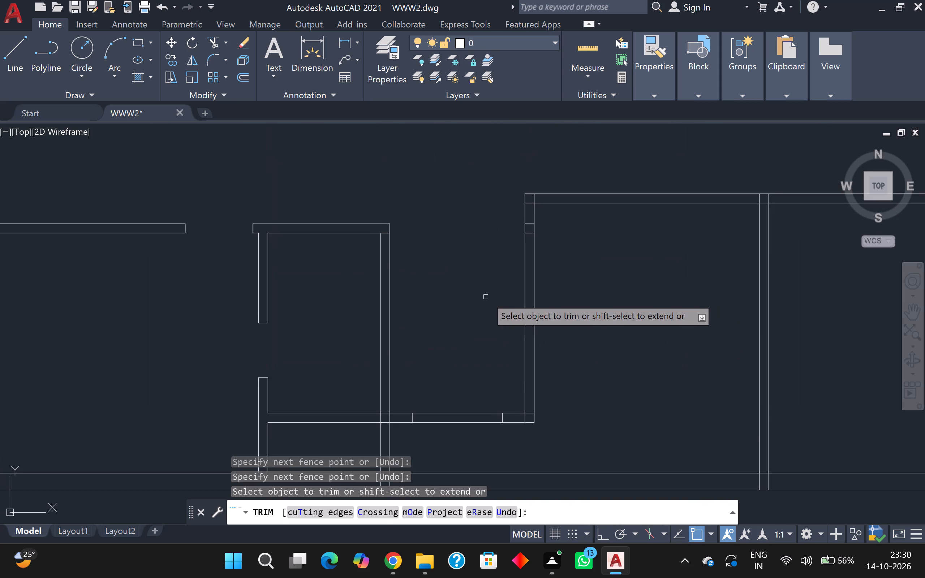
pyautogui.moveTo(489, 290); pyautogui.dragTo(476, 319, button='middle')
pyautogui.scroll(2, 532, 267)
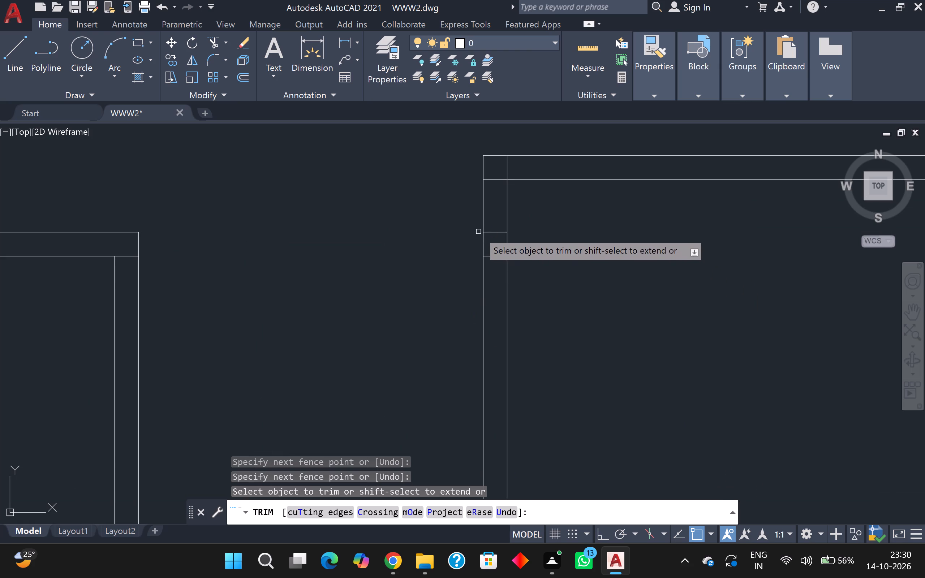
pyautogui.click(490, 223)
pyautogui.click(492, 272)
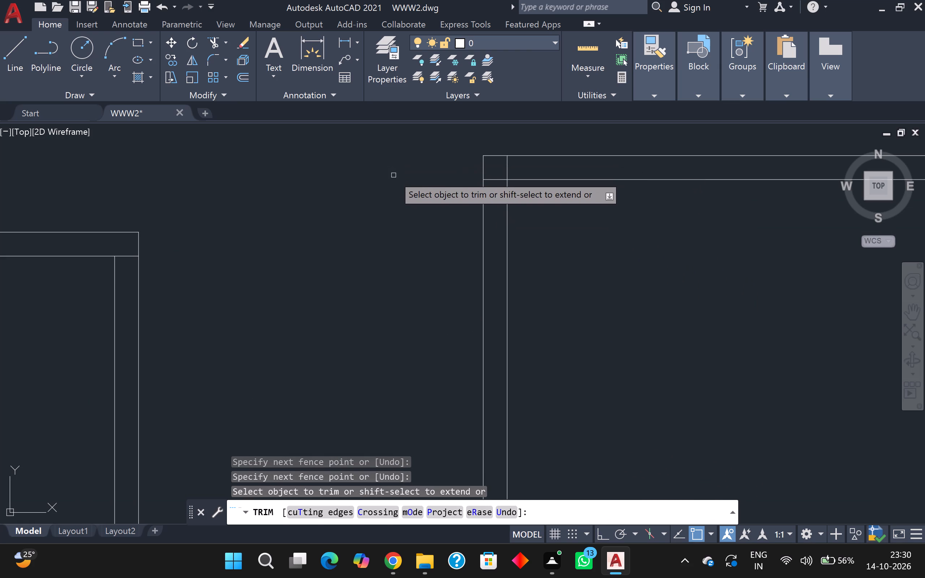
pyautogui.press('Escape')
# Break the horizontal partition's lower line at its intersection with the right line of the extended vertical partition.
pyautogui.write('br')
pyautogui.click(445, 236)
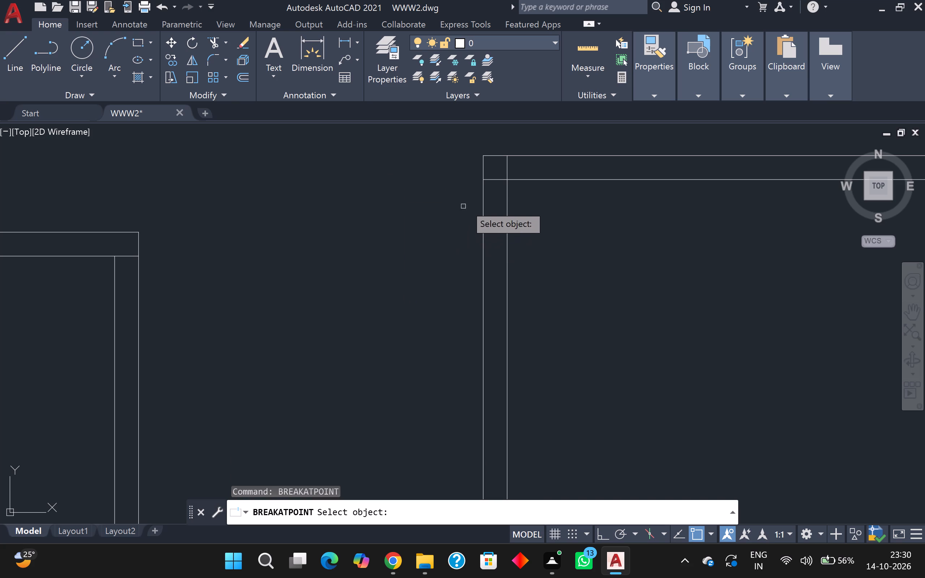
pyautogui.click(496, 179)
pyautogui.scroll(3, 497, 180)
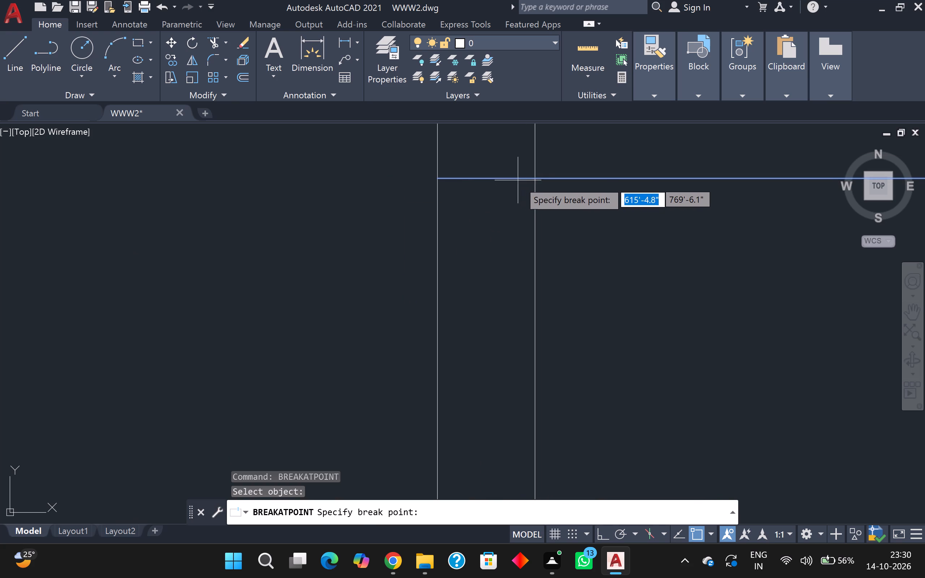
pyautogui.click(534, 179)
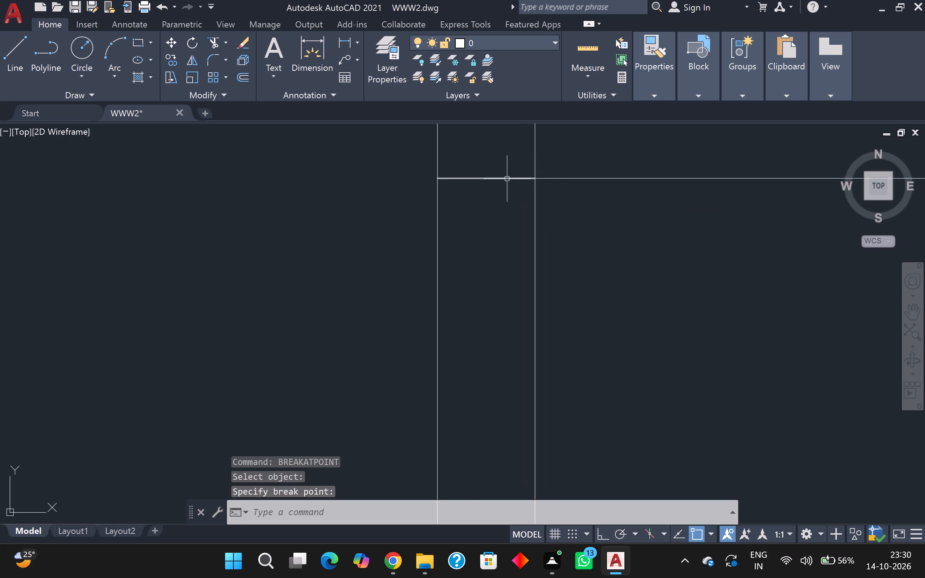
# Offset the short broken-off segment 3" downward, and that copy 3' further down across the vertical partition.
pyautogui.click(505, 177)
pyautogui.press('o')
pyautogui.press('Return')
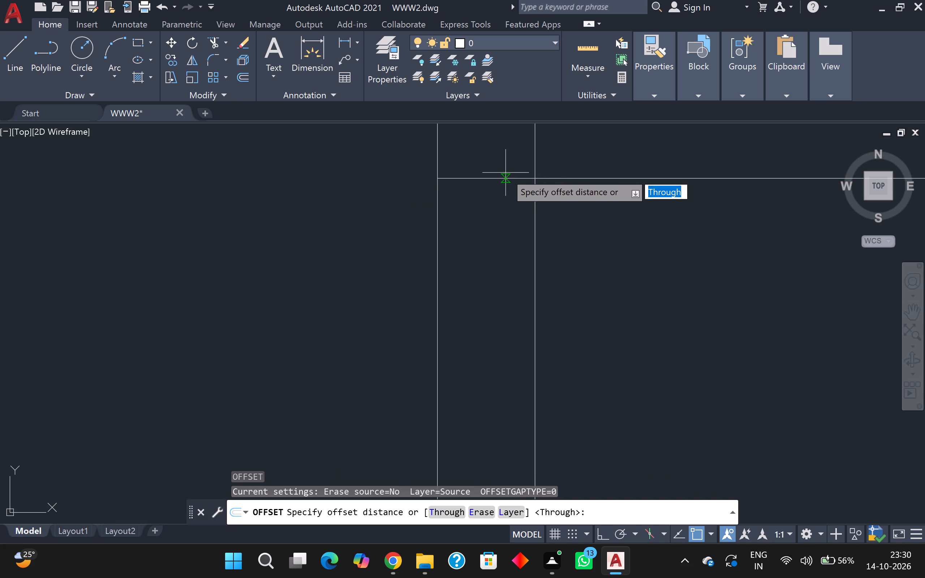
pyautogui.press('Return')
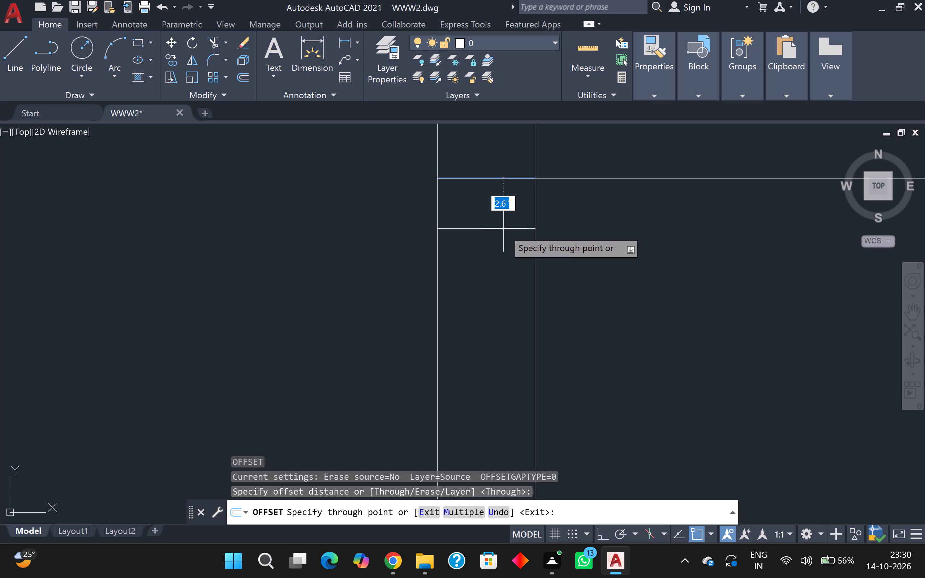
pyautogui.press('3')
pyautogui.press('Return')
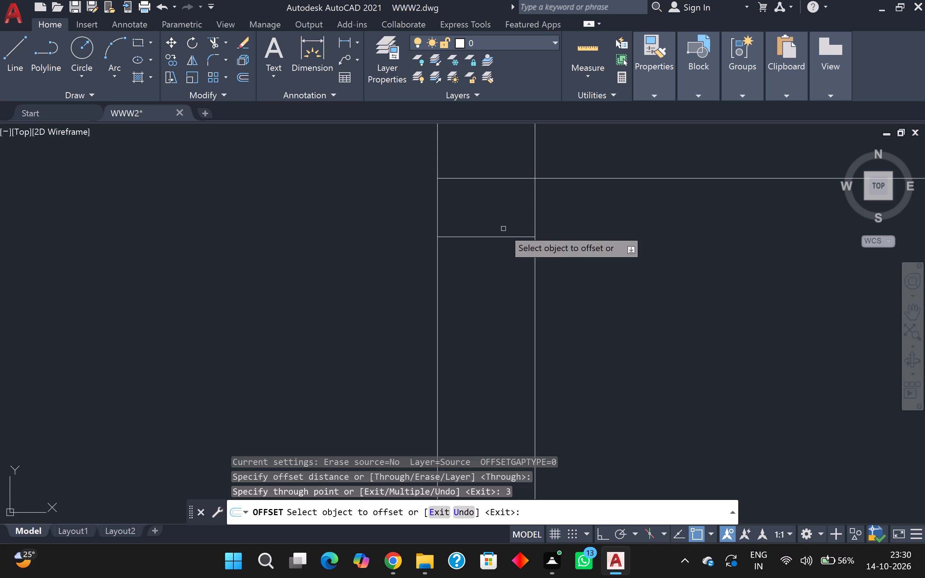
pyautogui.scroll(-2, 494, 237)
pyautogui.moveTo(483, 246); pyautogui.dragTo(459, 166, button='middle')
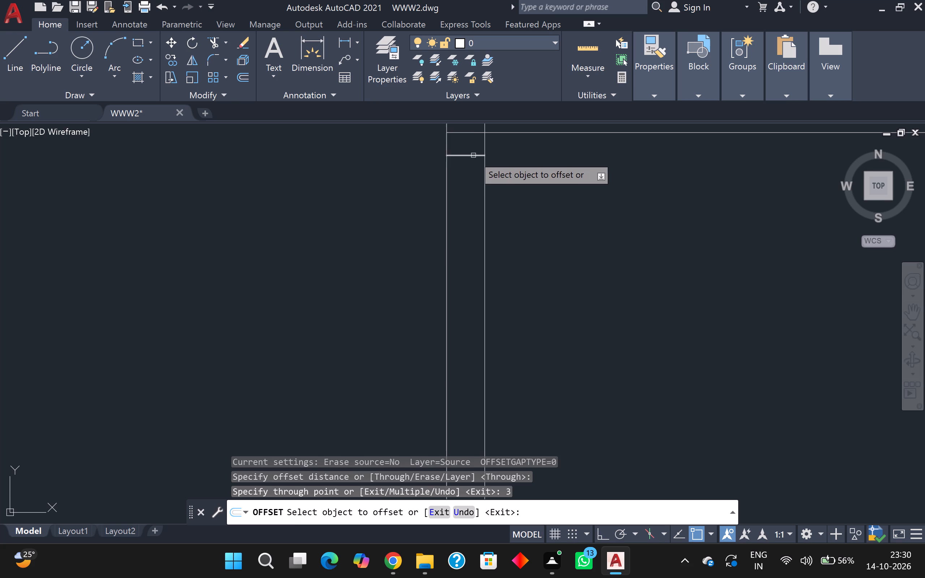
pyautogui.click(473, 155)
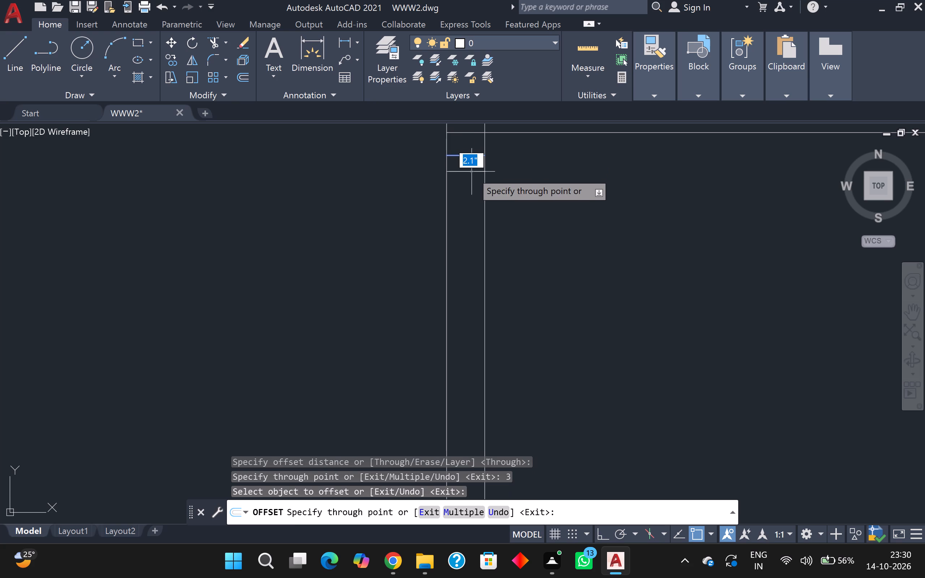
pyautogui.write("3'")
pyautogui.press('Return')
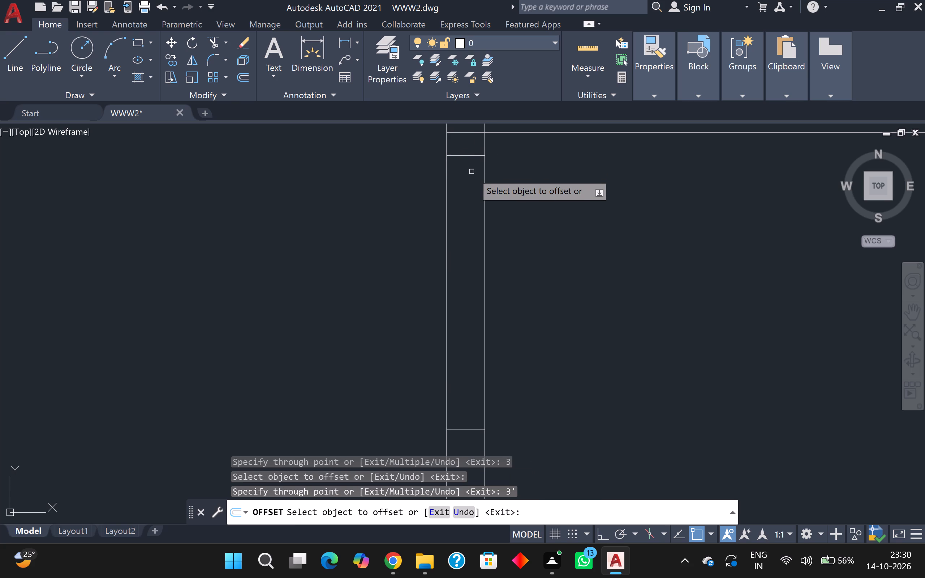
# Trim both vertical partition lines between the two offset segments, leaving a 3' opening.
pyautogui.scroll(-2, 504, 195)
pyautogui.scroll(-2, 521, 220)
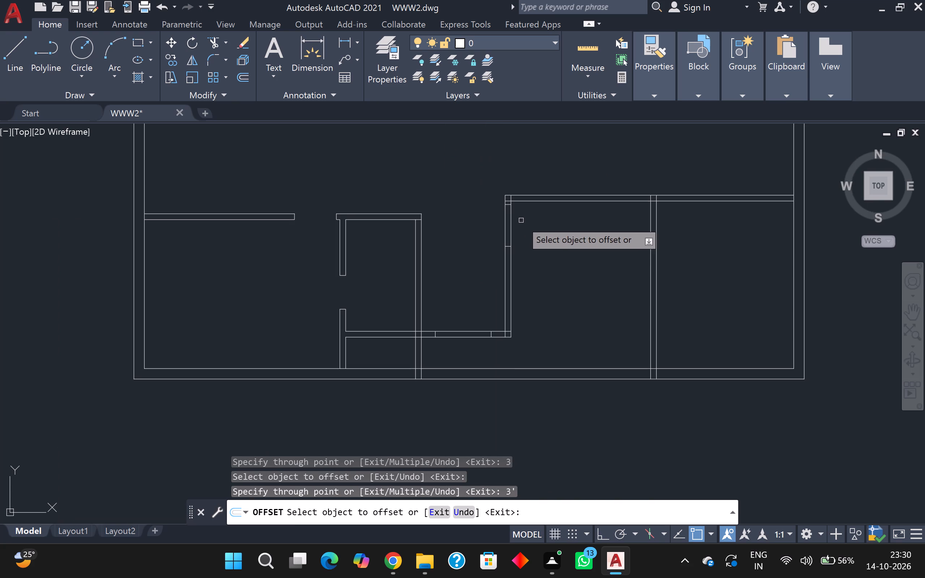
pyautogui.click(221, 36)
pyautogui.moveTo(554, 237); pyautogui.dragTo(549, 234)
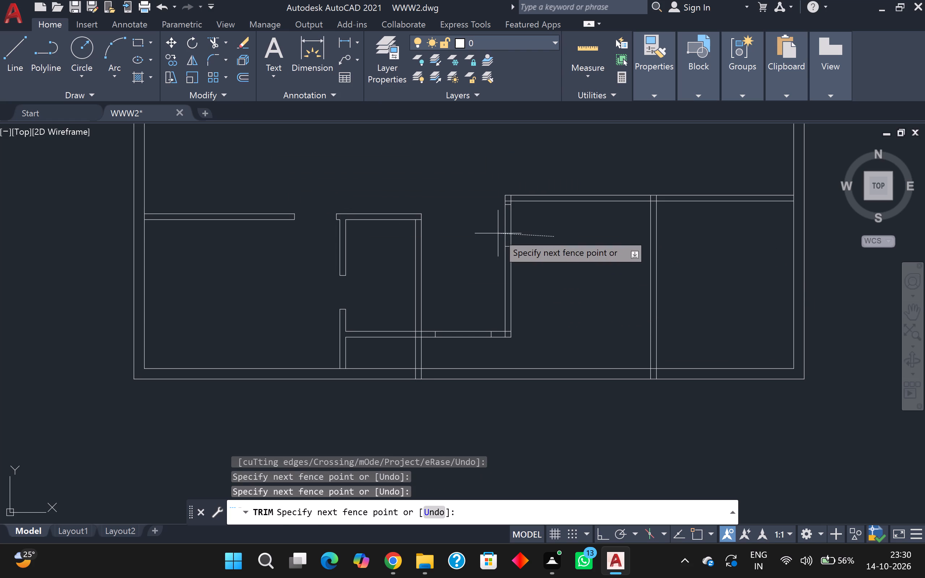
pyautogui.click(498, 233)
pyautogui.moveTo(558, 295); pyautogui.dragTo(537, 256, button='middle')
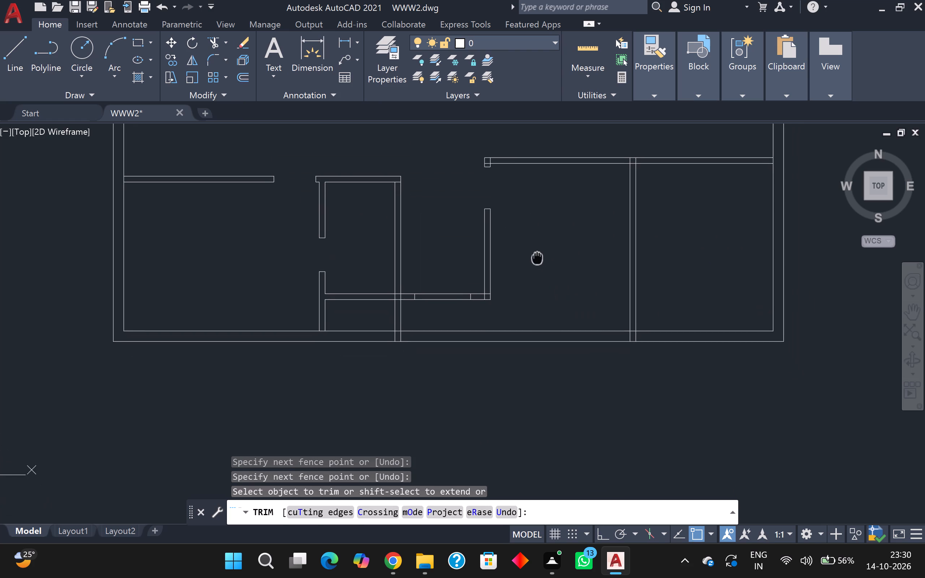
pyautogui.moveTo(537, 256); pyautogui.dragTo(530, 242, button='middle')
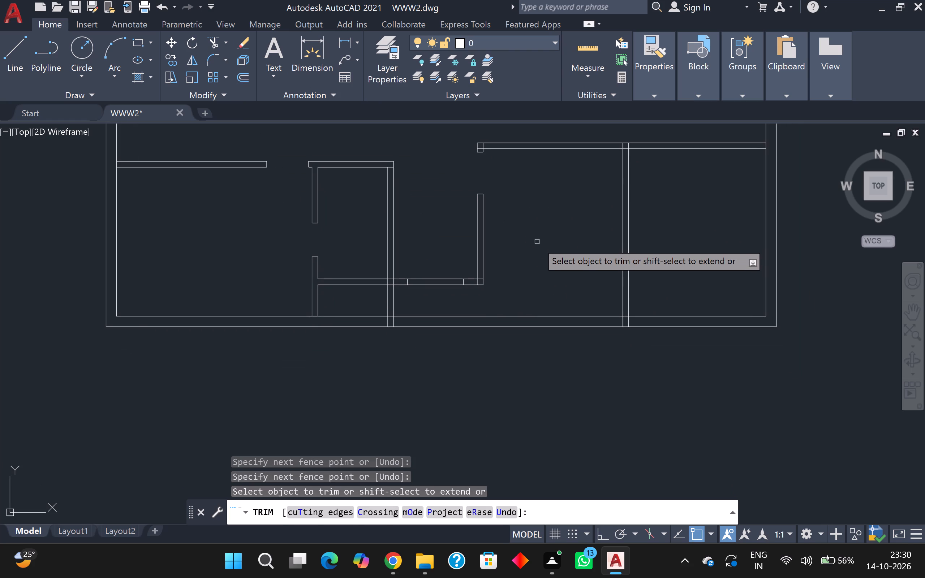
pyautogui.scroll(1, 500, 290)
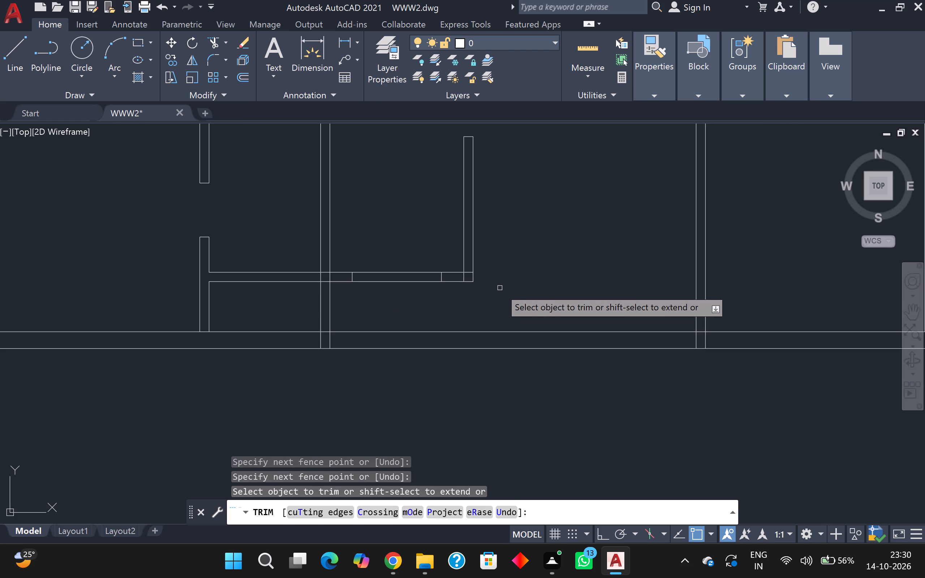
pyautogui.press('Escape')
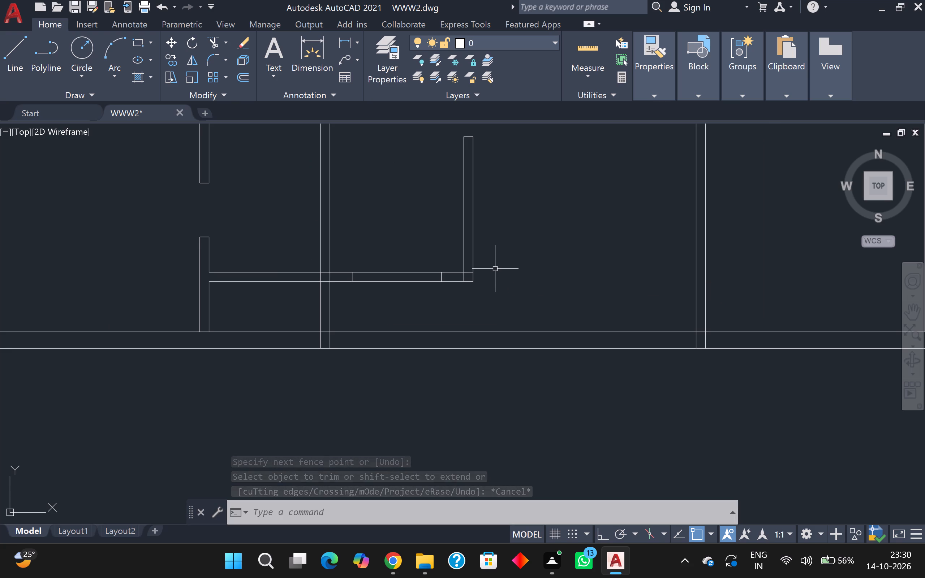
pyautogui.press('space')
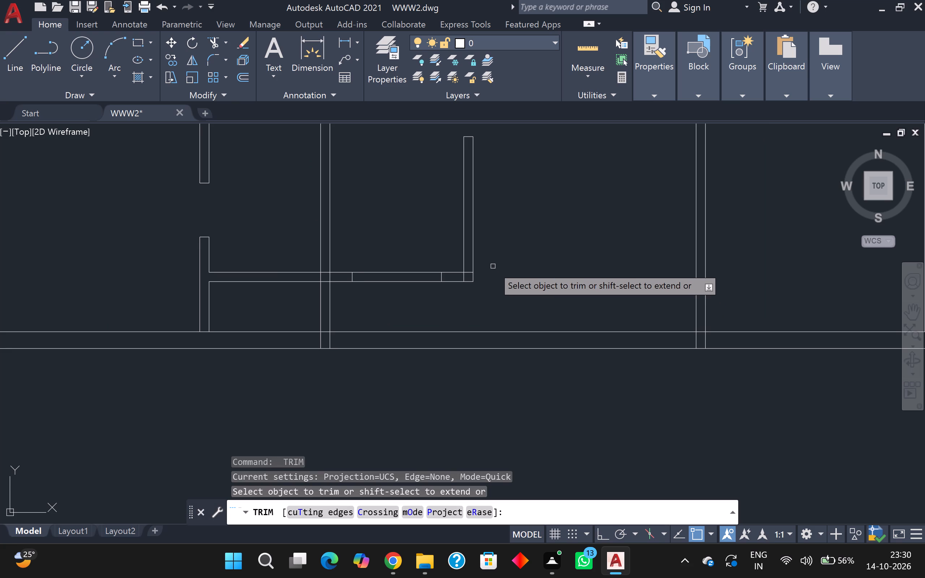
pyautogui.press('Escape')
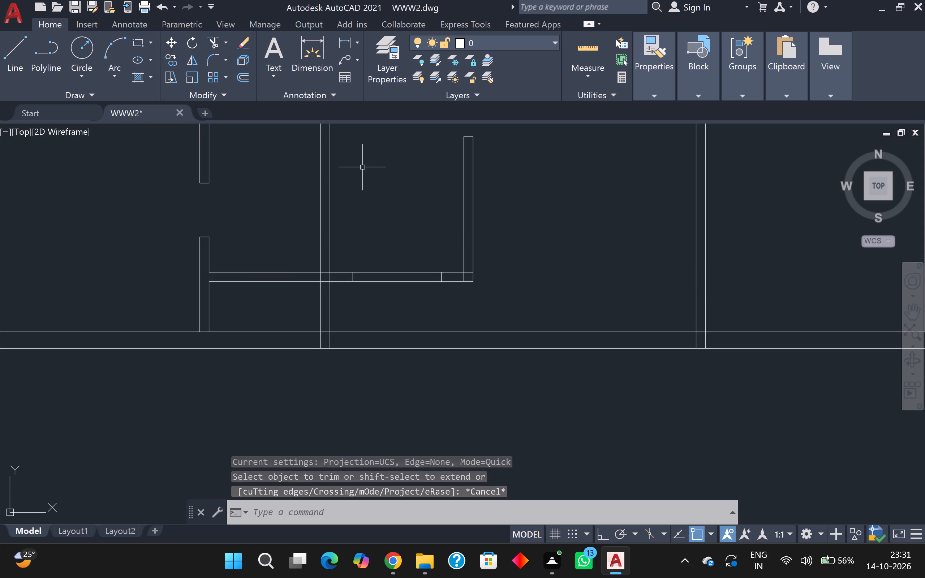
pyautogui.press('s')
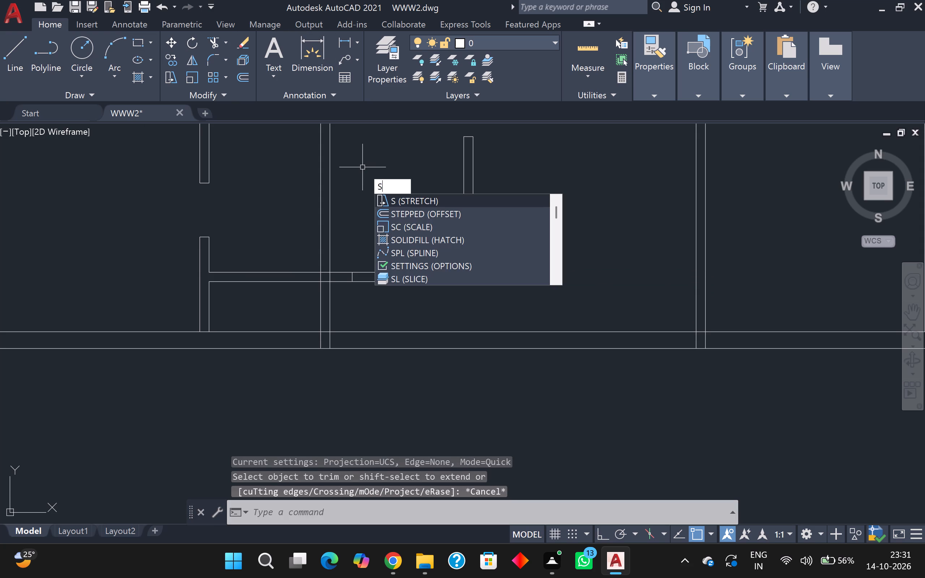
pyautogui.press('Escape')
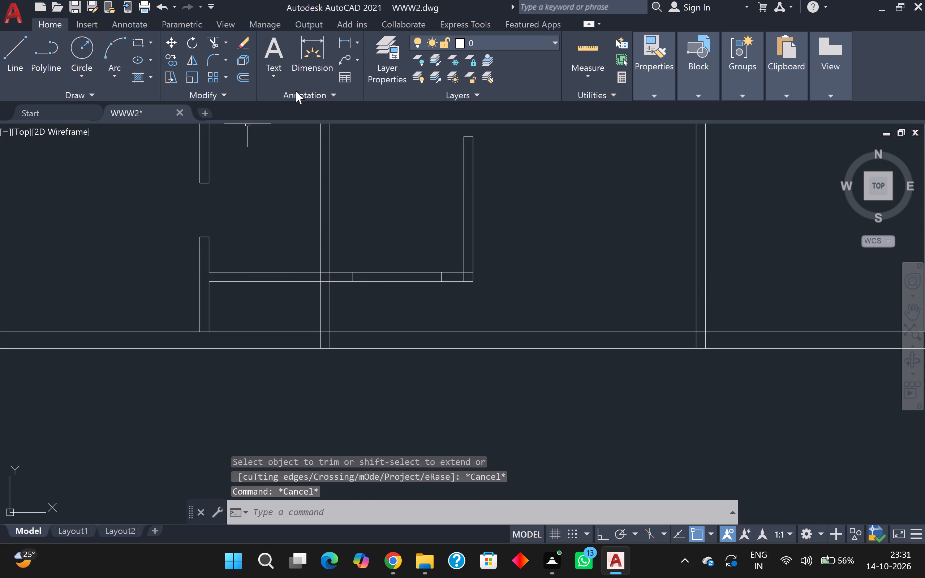
# Extend both lines of the short vertical partition at the horizontal partition's right end down to the bottom outer wall's outer line.
pyautogui.click(210, 45)
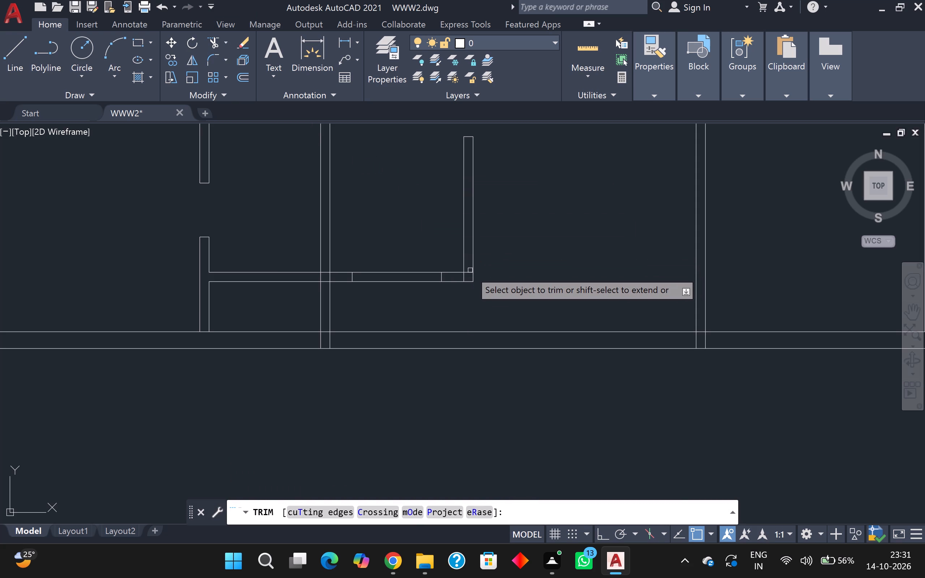
pyautogui.keyDown('shift'); pyautogui.click(476, 259); pyautogui.keyUp('shift')
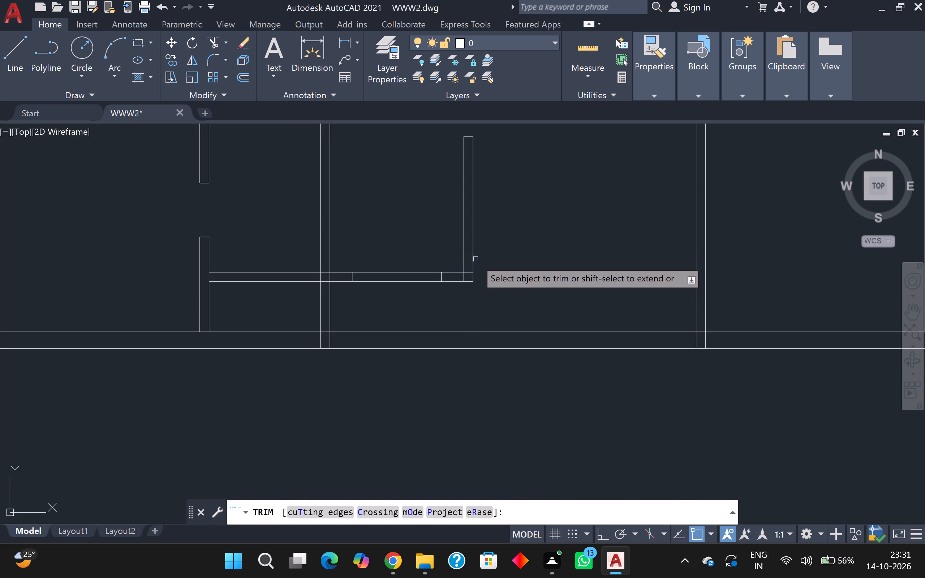
pyautogui.keyDown('shift'); pyautogui.click(471, 255); pyautogui.keyUp('shift')
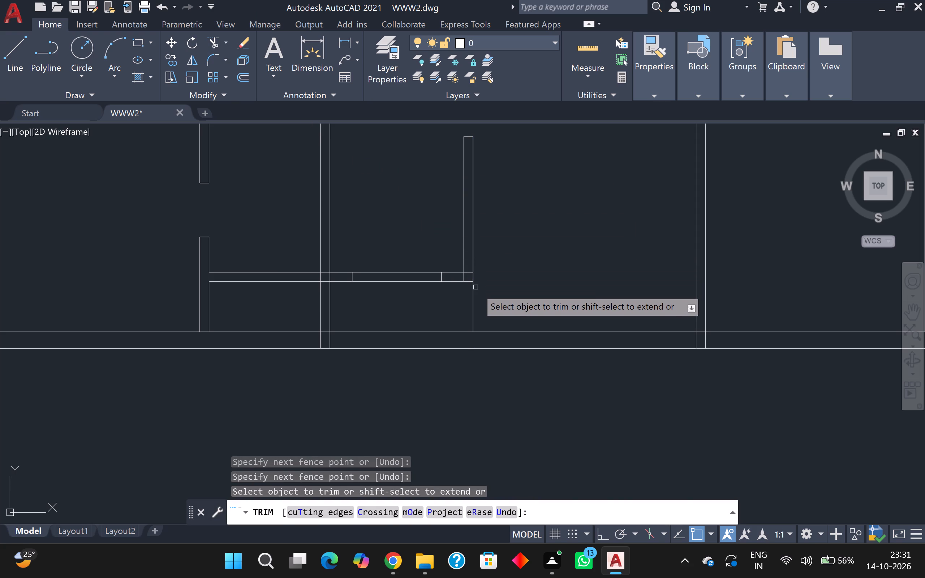
pyautogui.keyDown('shift'); pyautogui.click(472, 287); pyautogui.keyUp('shift')
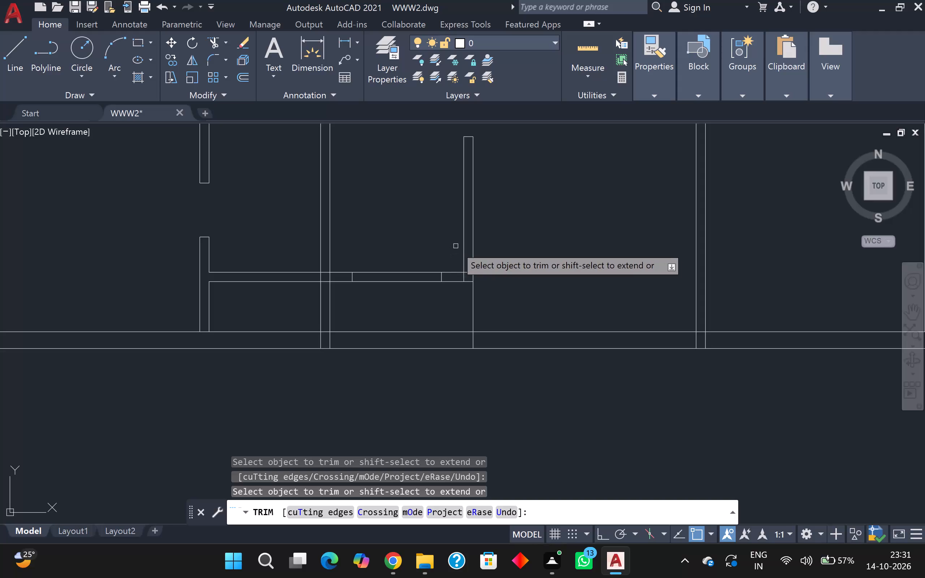
pyautogui.keyDown('shift'); pyautogui.click(465, 251); pyautogui.keyUp('shift')
pyautogui.keyDown('shift'); pyautogui.click(462, 293); pyautogui.keyUp('shift')
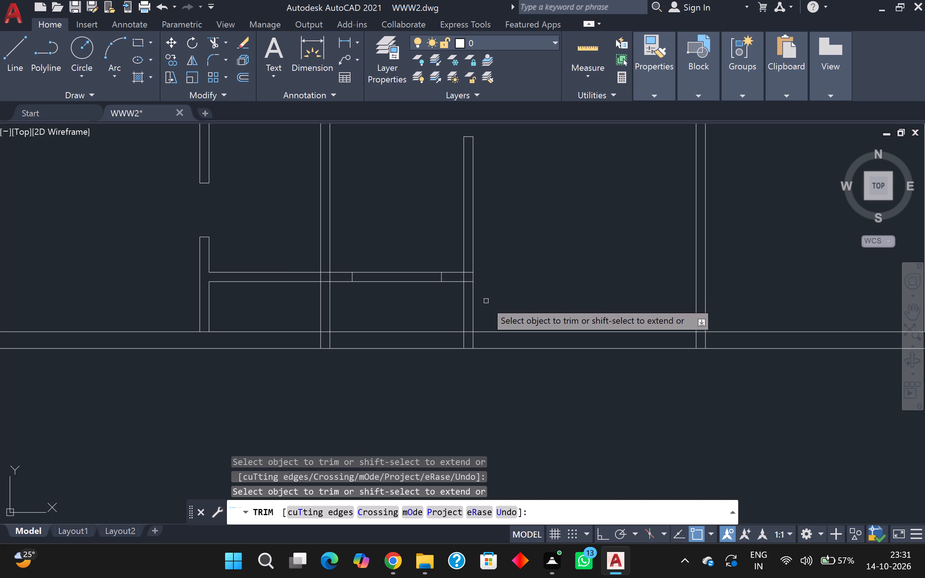
# Trim the extended partition's right line inside the bottom outer wall and the inner wall line between the two partition lines.
pyautogui.scroll(-1, 485, 302)
pyautogui.moveTo(537, 255); pyautogui.dragTo(491, 218, button='middle')
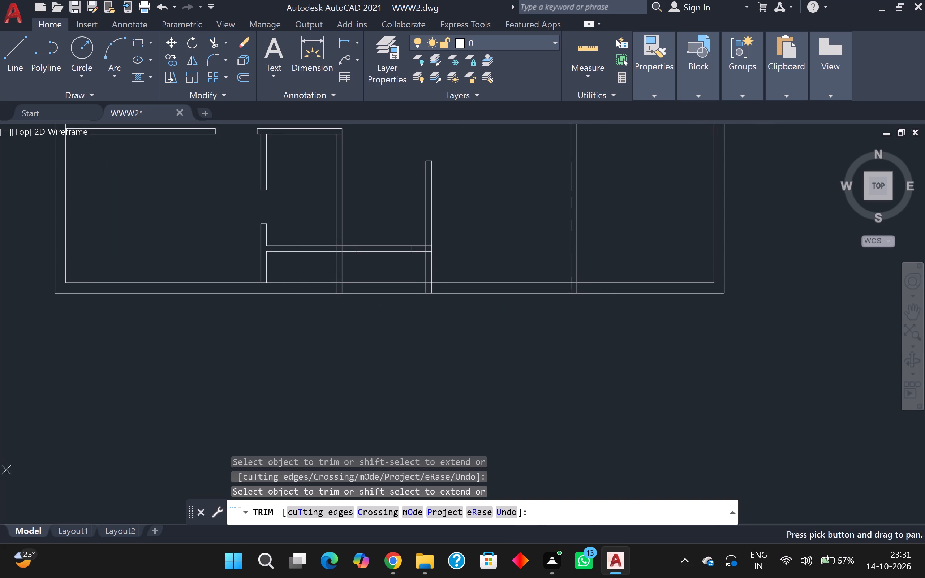
pyautogui.scroll(1, 456, 309)
pyautogui.scroll(2, 439, 284)
pyautogui.scroll(-2, 439, 283)
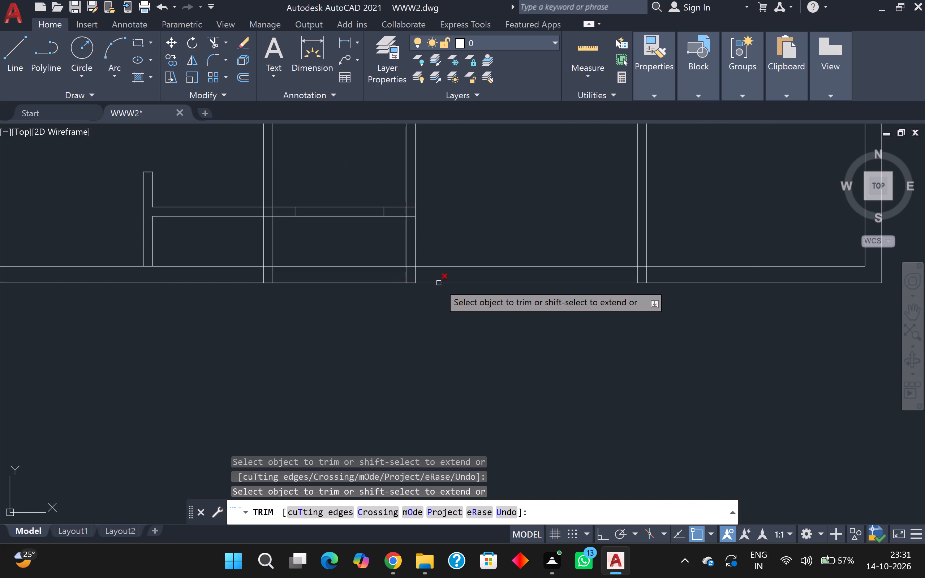
pyautogui.scroll(-2, 439, 285)
pyautogui.scroll(1, 423, 259)
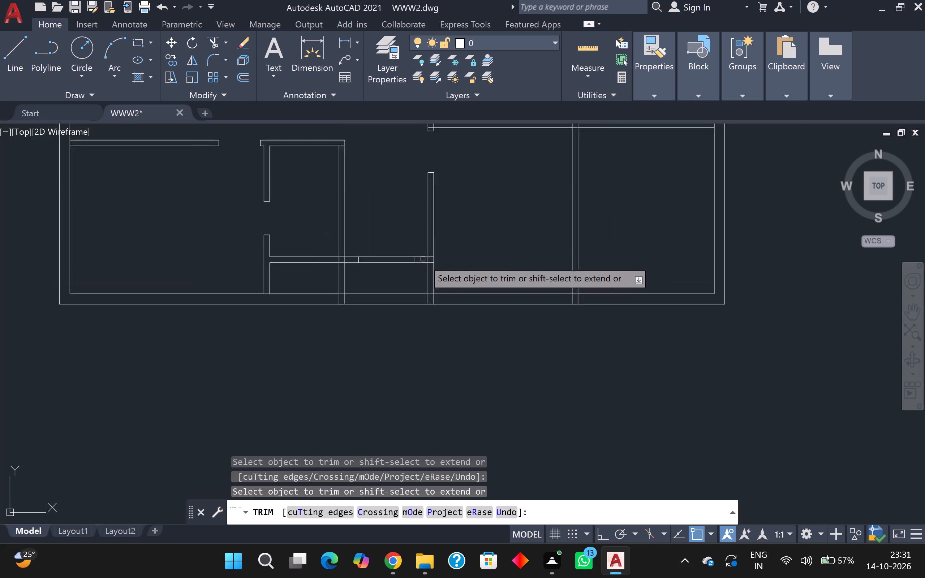
pyautogui.scroll(2, 423, 259)
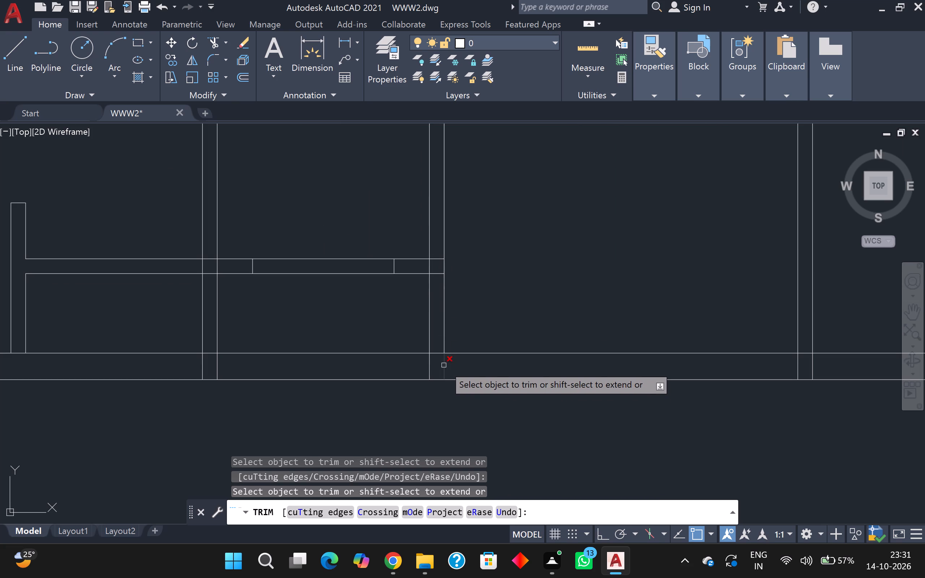
pyautogui.click(444, 365)
pyautogui.click(440, 354)
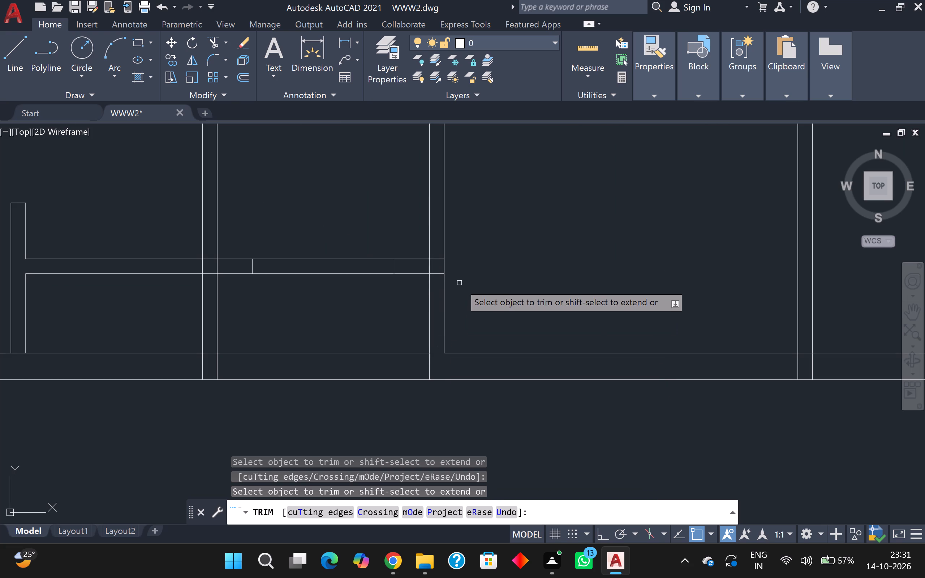
# Trim the overlapping segments where the horizontal partition joins the extended vertical partition.
pyautogui.click(437, 281)
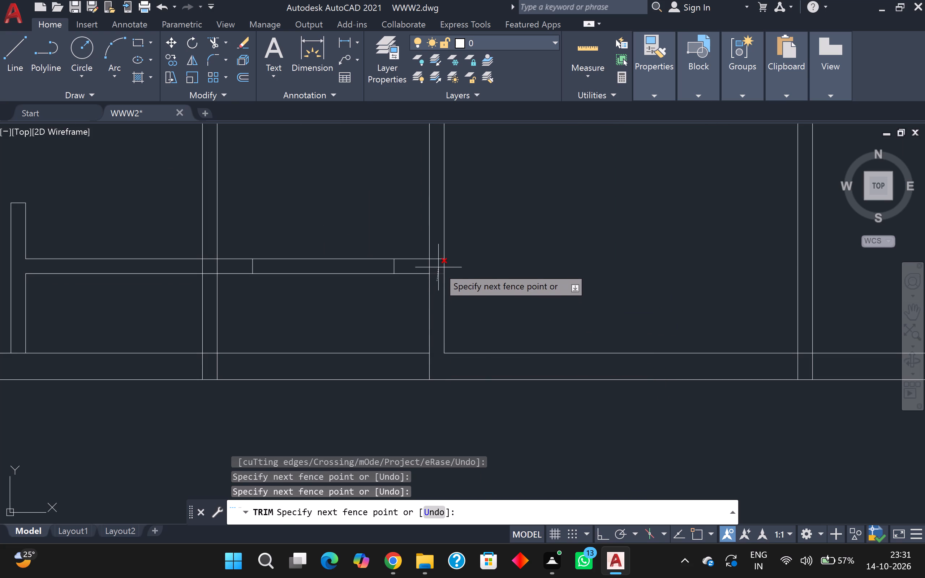
pyautogui.click(439, 252)
pyautogui.click(430, 263)
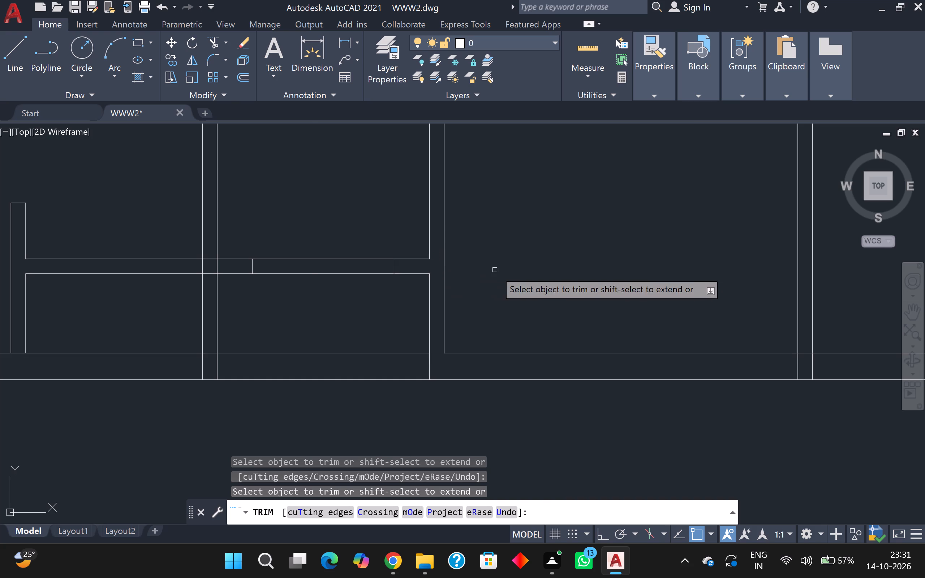
# Trim the rightmost vertical partition's ends inside the bottom outer wall and the inner wall line between them.
pyautogui.scroll(-2, 495, 270)
pyautogui.moveTo(496, 269); pyautogui.dragTo(491, 291, button='middle')
pyautogui.moveTo(548, 373); pyautogui.dragTo(453, 344, button='middle')
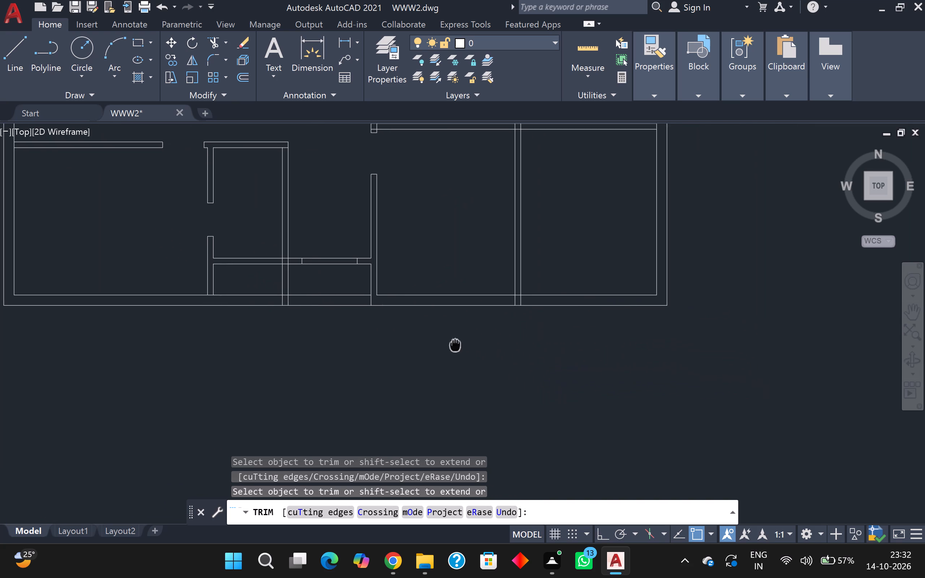
pyautogui.moveTo(453, 344); pyautogui.dragTo(453, 343, button='middle')
pyautogui.scroll(2, 560, 313)
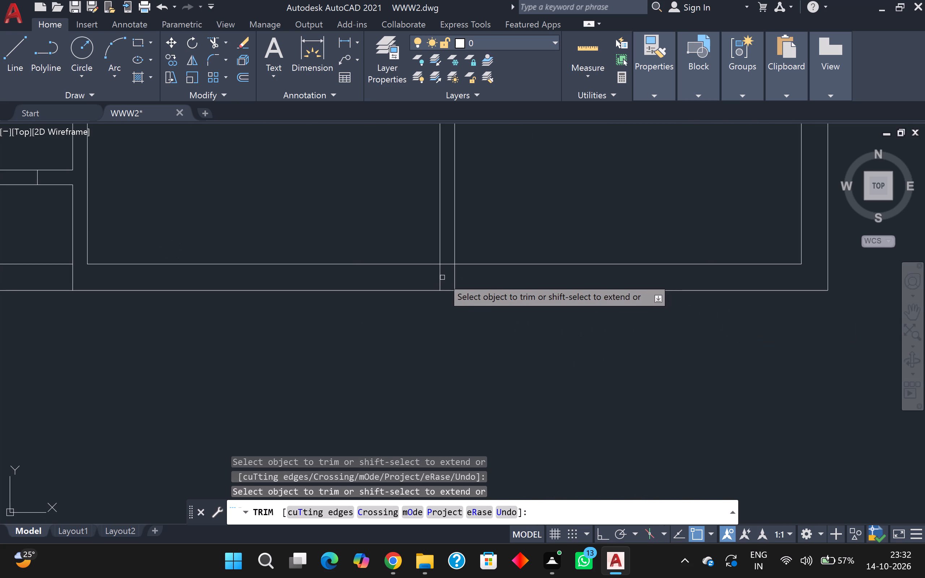
pyautogui.click(440, 276)
pyautogui.click(456, 281)
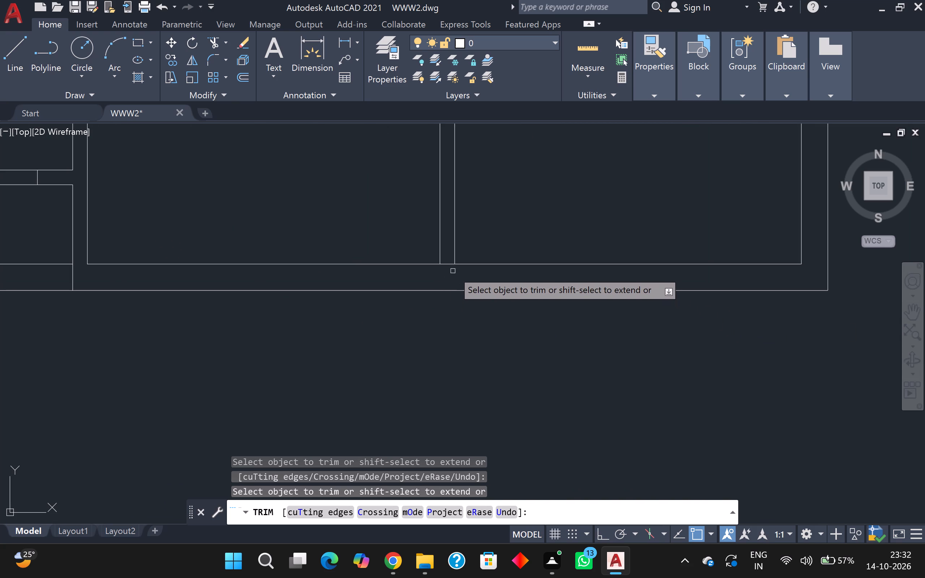
pyautogui.click(451, 263)
pyautogui.scroll(-2, 466, 271)
pyautogui.scroll(-1, 558, 306)
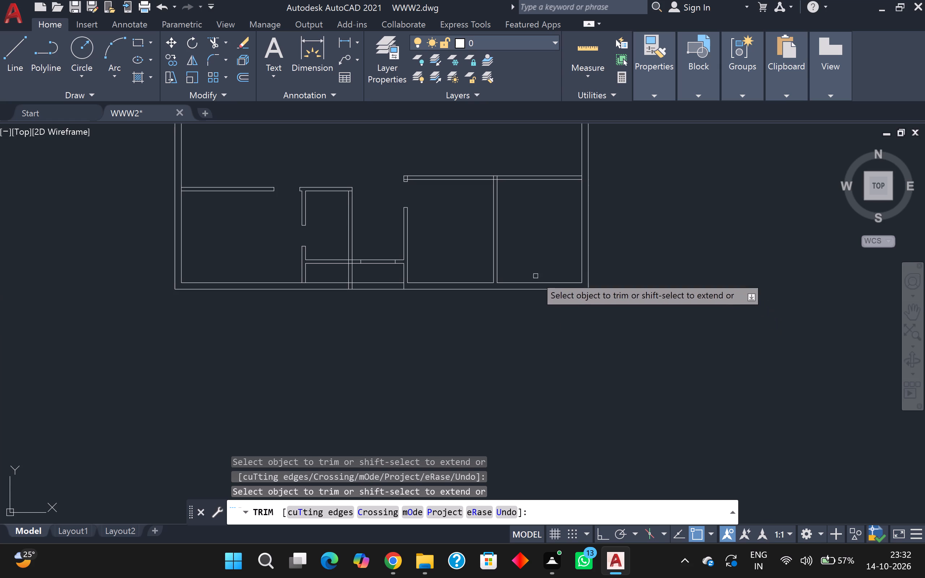
pyautogui.moveTo(532, 239); pyautogui.dragTo(520, 309, button='middle')
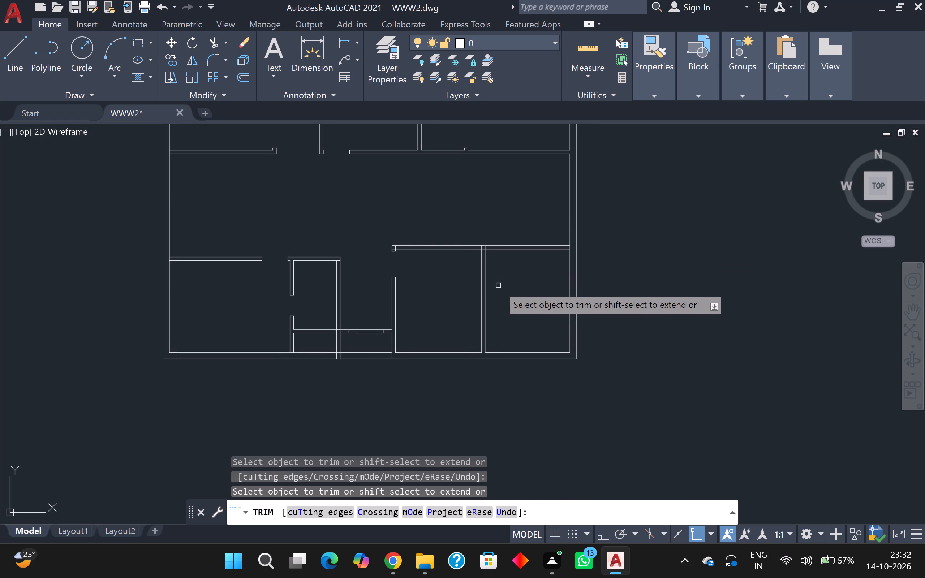
pyautogui.moveTo(501, 285); pyautogui.dragTo(481, 315, button='middle')
pyautogui.scroll(2, 472, 312)
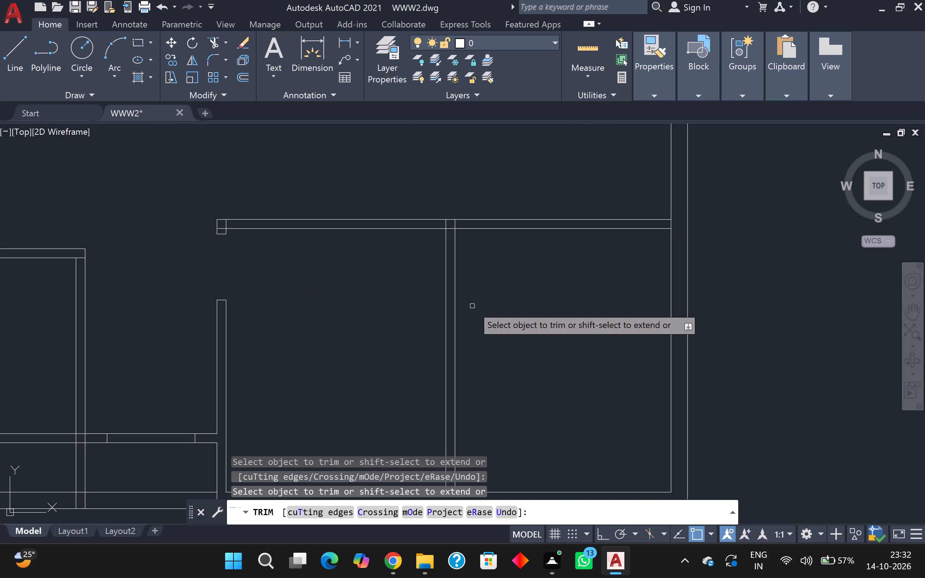
pyautogui.press('Escape')
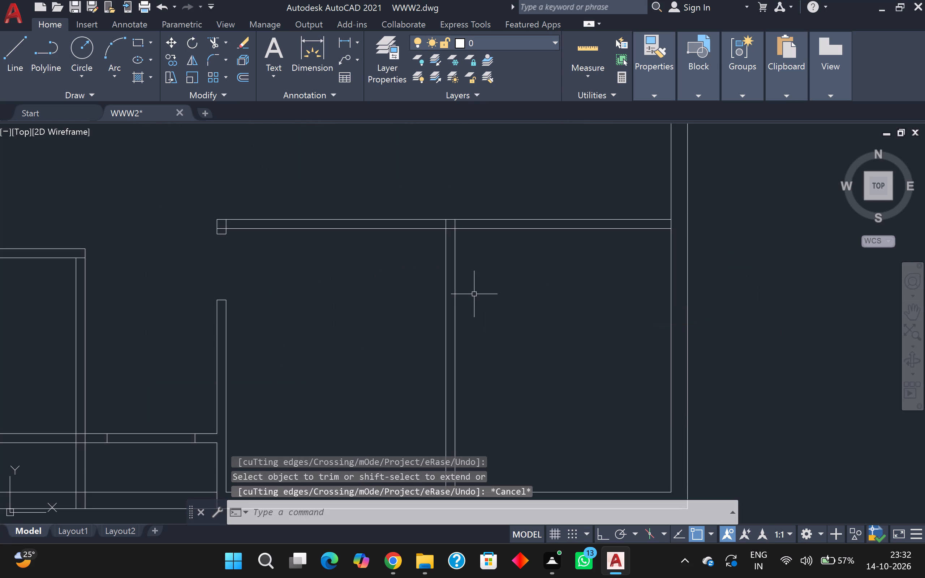
# Break the rightmost vertical partition's right line where it crosses the lower line of the rooms' top wall.
pyautogui.press('b')
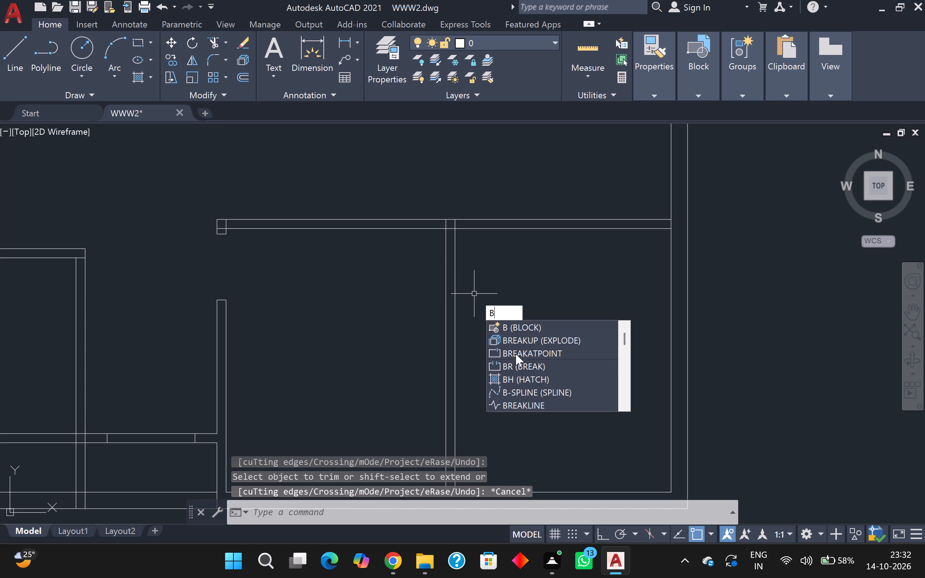
pyautogui.click(516, 354)
pyautogui.scroll(3, 460, 233)
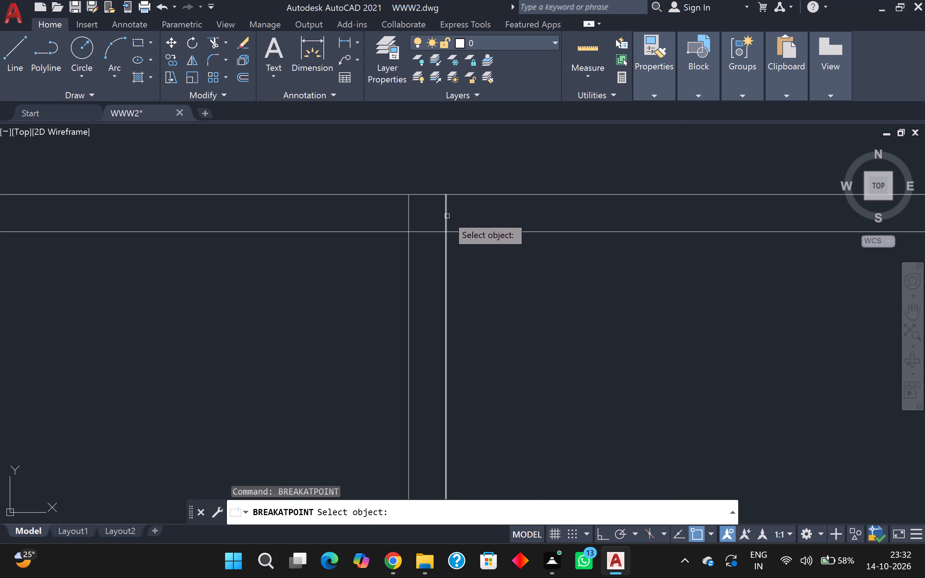
pyautogui.click(447, 216)
pyautogui.click(445, 234)
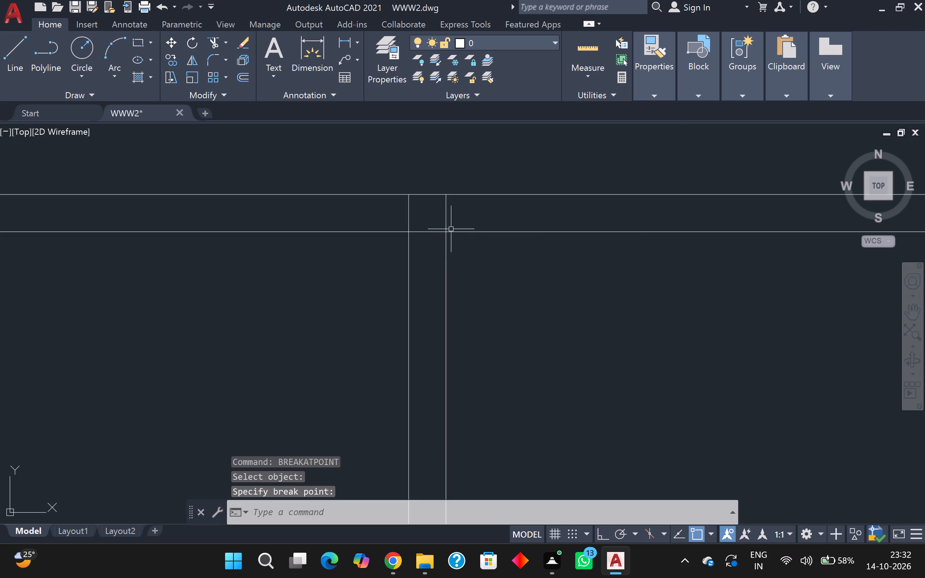
# Offset the short broken-off segment 3" to the right, and that copy 3' further right across the top wall.
pyautogui.press('o')
pyautogui.press('Return')
pyautogui.press('Return')
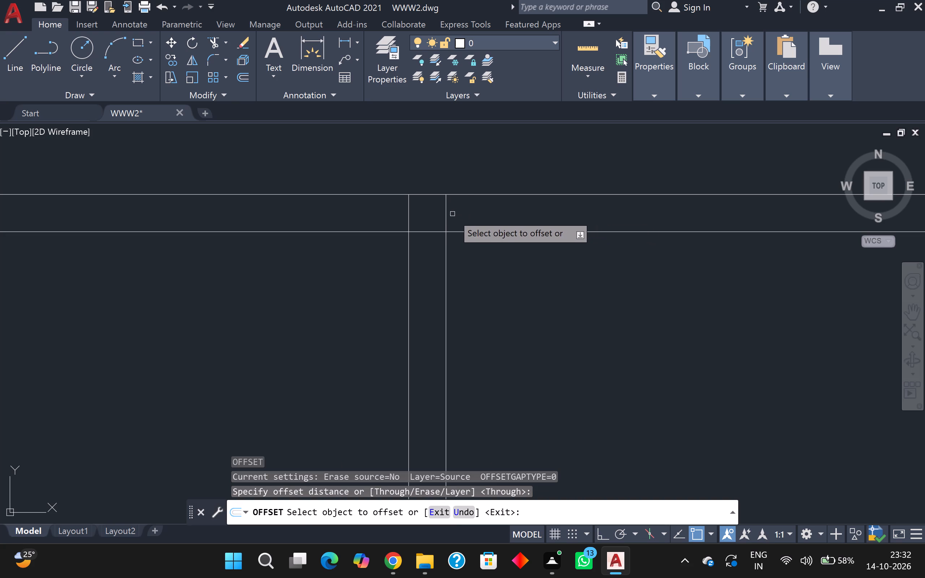
pyautogui.click(447, 213)
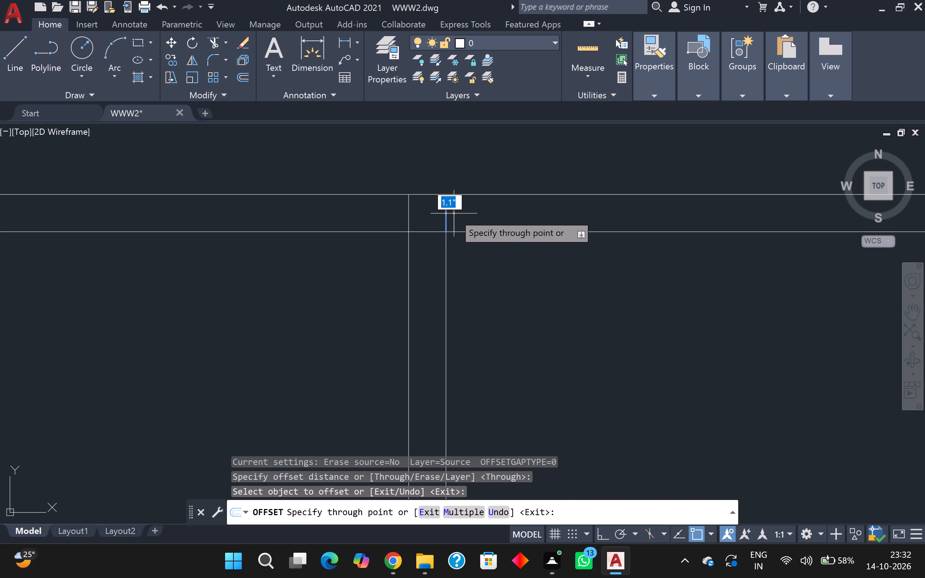
pyautogui.press('3')
pyautogui.press('Return')
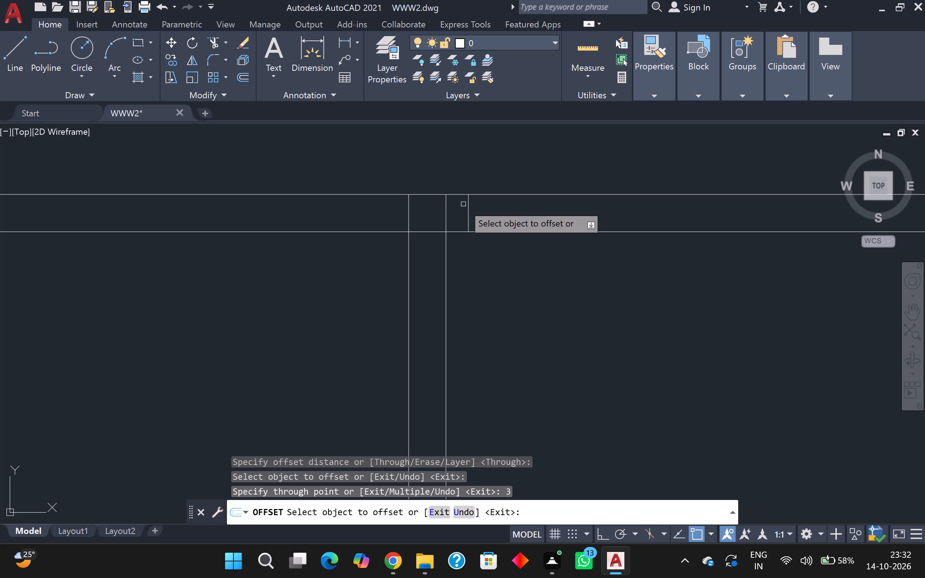
pyautogui.click(466, 208)
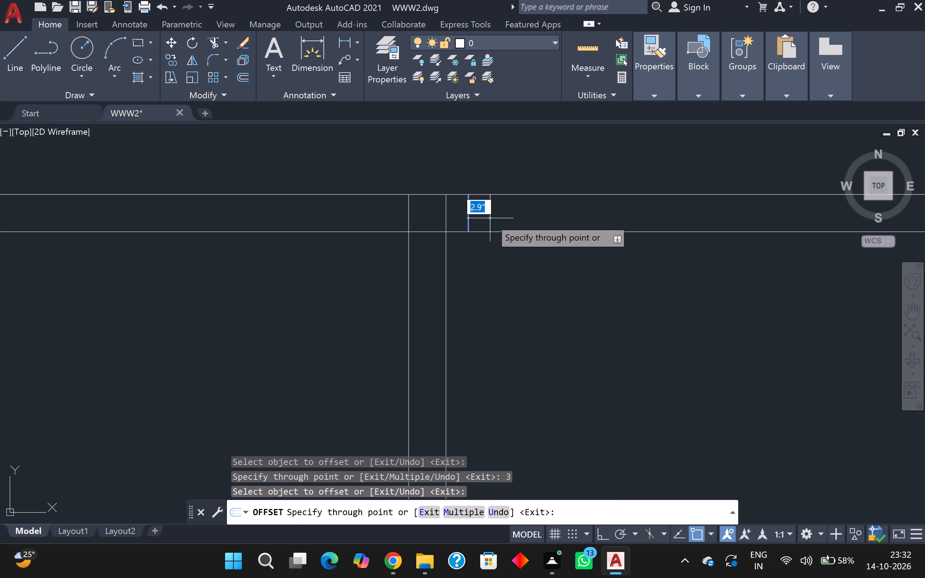
pyautogui.write("3'")
pyautogui.press('Return')
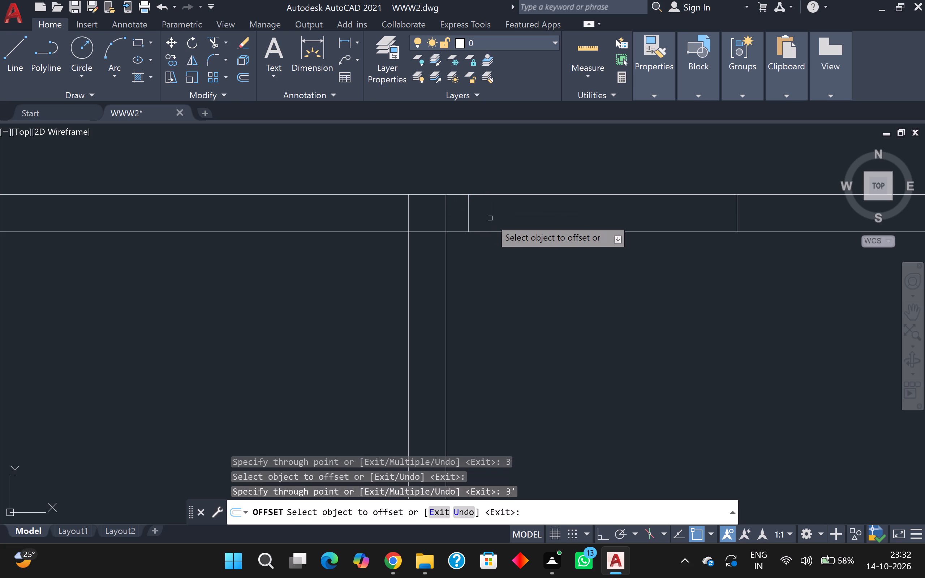
# Trim both lines of the rightmost room's top wall between the two short cross lines to open the doorway.
pyautogui.scroll(-3, 490, 217)
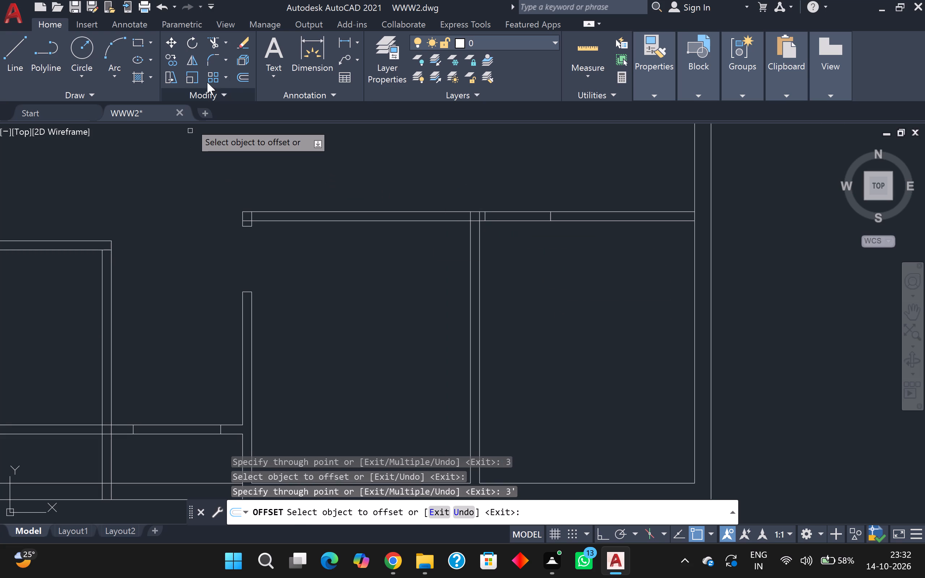
pyautogui.click(214, 47)
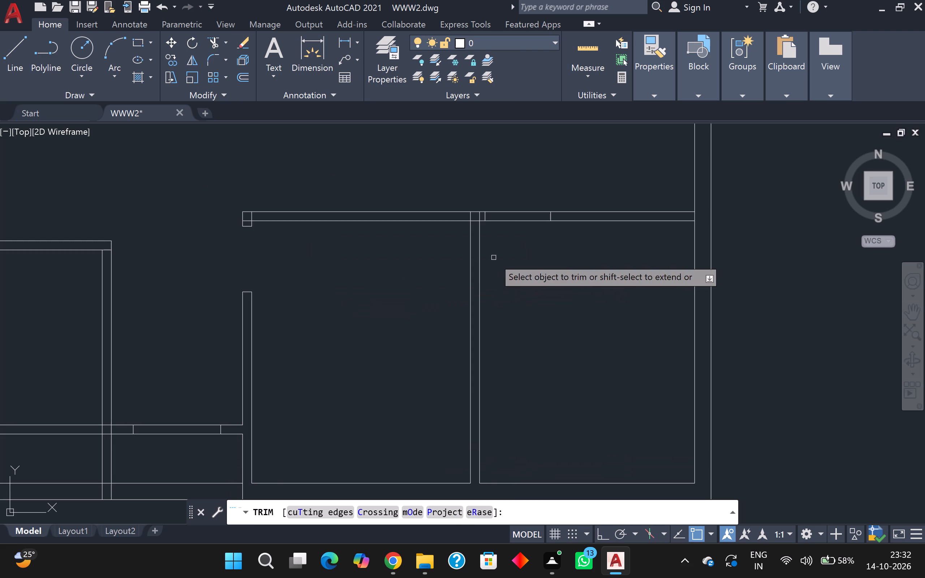
pyautogui.click(496, 258)
pyautogui.click(508, 194)
pyautogui.scroll(-1, 507, 224)
pyautogui.scroll(1, 508, 240)
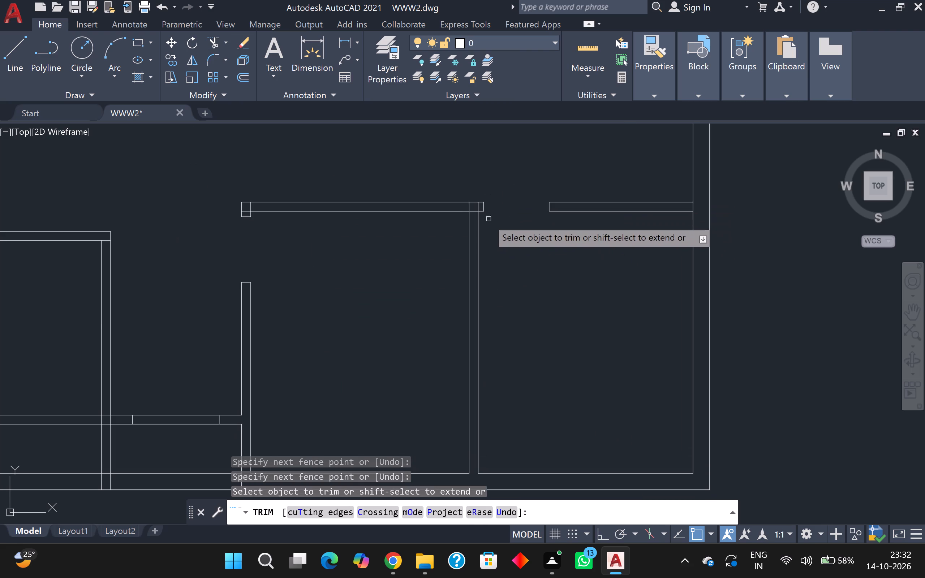
# Trim the overlapping segments where the rightmost vertical partition meets the rooms' top wall, leaving an open T-junction.
pyautogui.scroll(2, 475, 211)
pyautogui.click(482, 201)
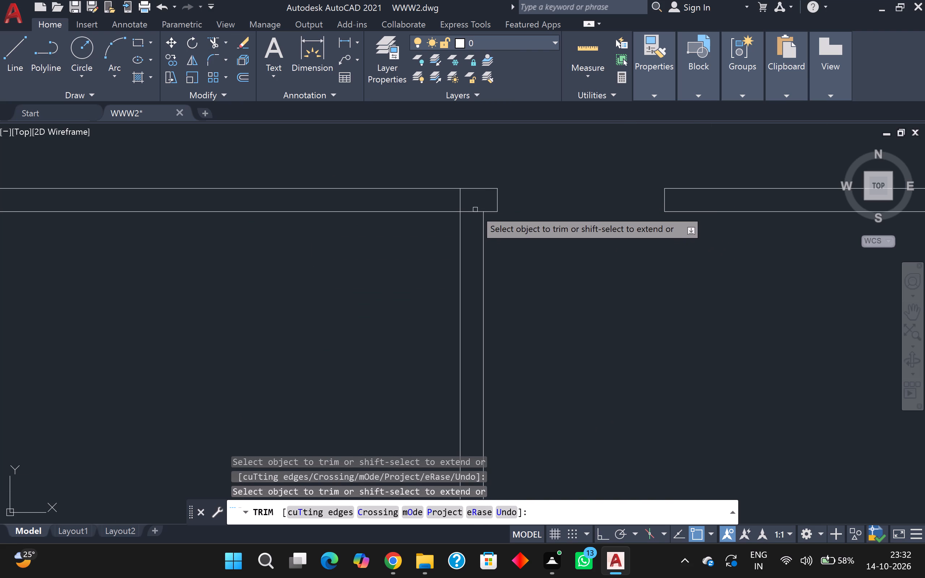
pyautogui.click(474, 211)
pyautogui.scroll(-1, 474, 212)
pyautogui.click(466, 201)
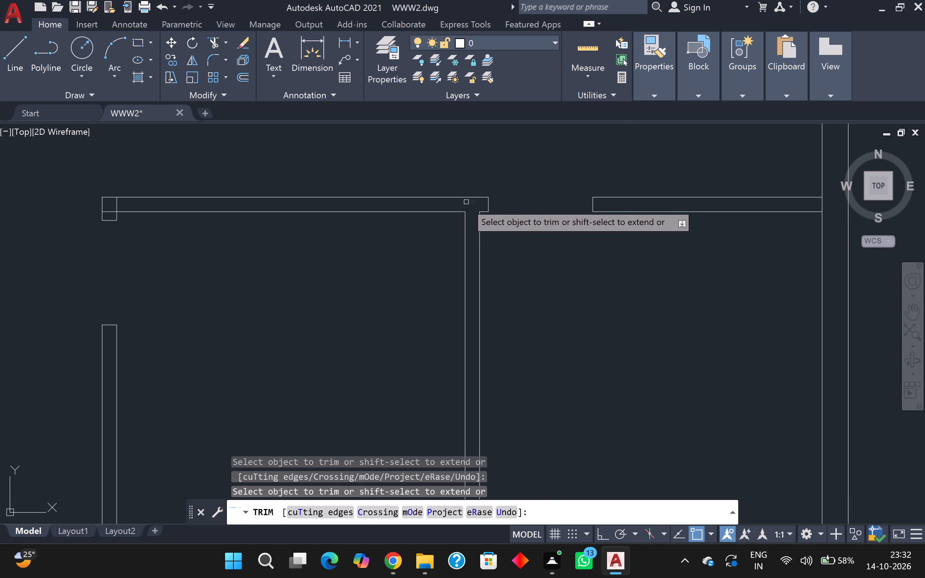
# Trim the inner line of the right outer wall between the two lines of the rightmost room's top wall.
pyautogui.scroll(-2, 503, 239)
pyautogui.scroll(2, 635, 242)
pyautogui.scroll(2, 612, 202)
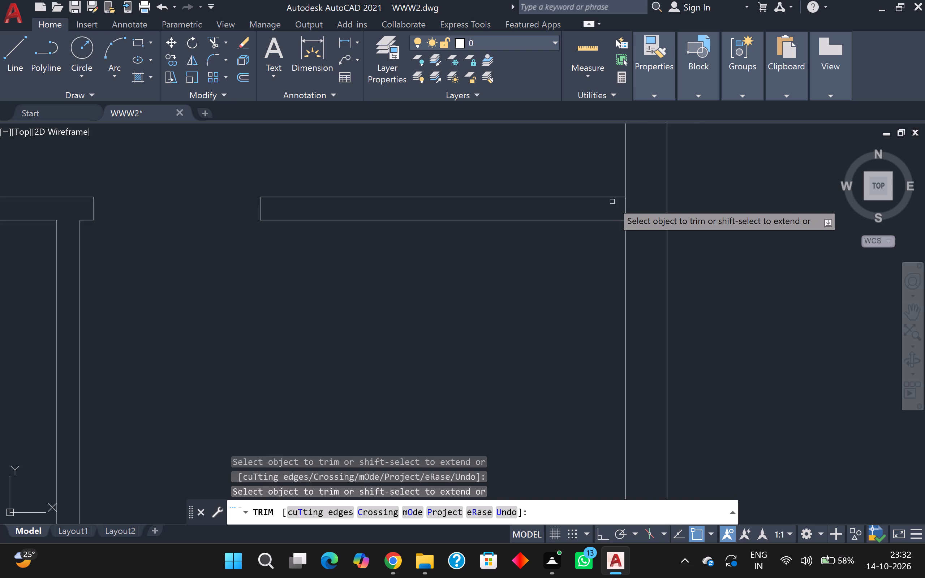
pyautogui.click(635, 210)
pyautogui.click(618, 212)
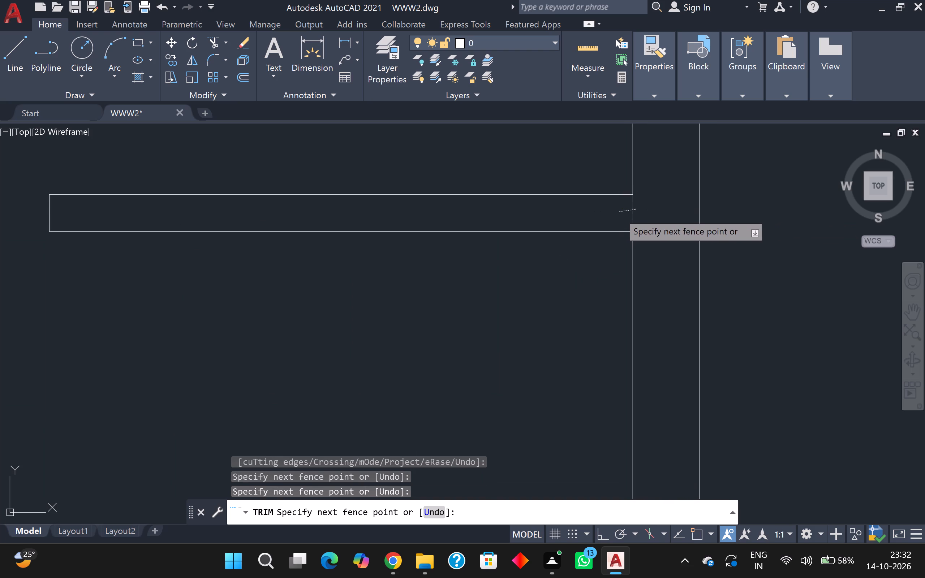
# Trim the overlapping segments inside the upper-left corner where the right-hand rooms' top wall meets their left partition.
pyautogui.scroll(-2, 618, 211)
pyautogui.scroll(-1, 595, 237)
pyautogui.scroll(-1, 567, 269)
pyautogui.moveTo(559, 299); pyautogui.dragTo(609, 286, button='middle')
pyautogui.moveTo(466, 283); pyautogui.dragTo(551, 392, button='middle')
pyautogui.scroll(4, 468, 368)
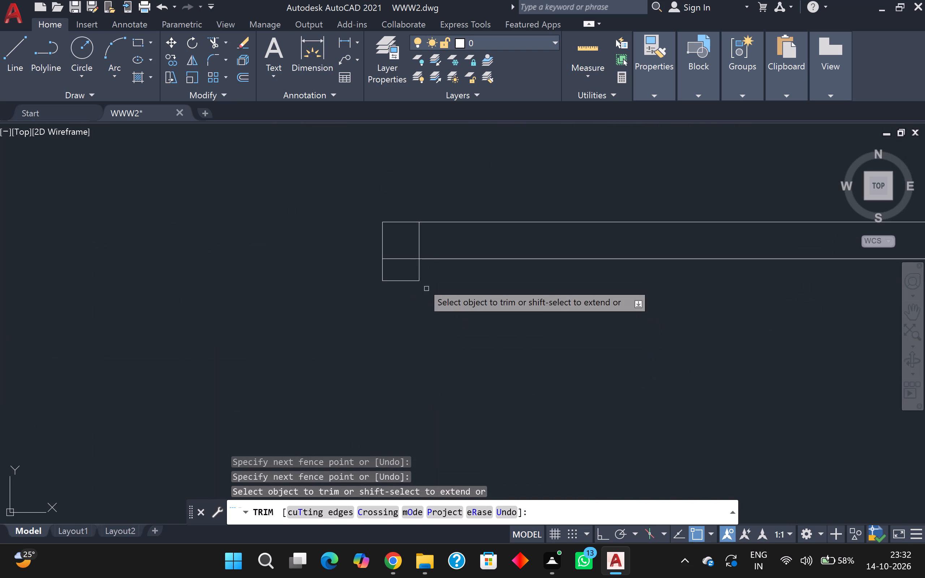
pyautogui.click(406, 258)
pyautogui.click(416, 243)
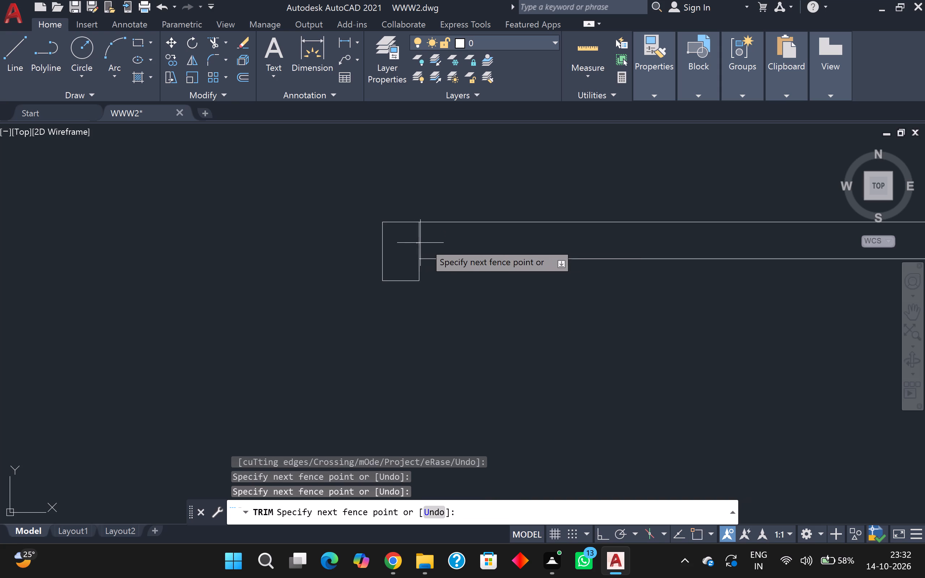
pyautogui.click(440, 242)
# Trim the lower line of the small middle room's top wall where it crosses the right partition at the corner.
pyautogui.scroll(-3, 441, 242)
pyautogui.scroll(-2, 486, 282)
pyautogui.scroll(2, 398, 299)
pyautogui.scroll(3, 429, 259)
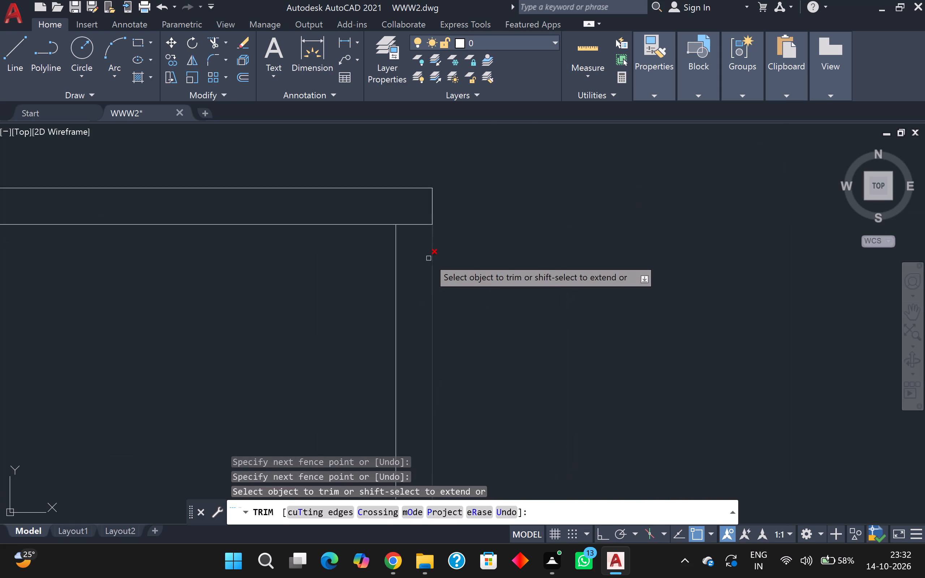
pyautogui.click(420, 228)
pyautogui.click(419, 220)
# Trim both lines of the lower horizontal partition between its two short cross lines to open the doorway.
pyautogui.scroll(-3, 419, 219)
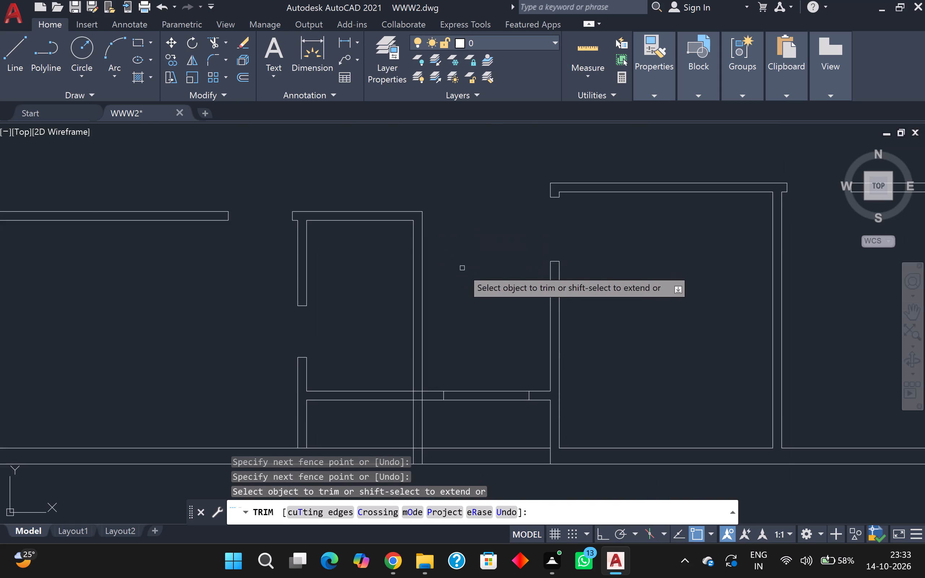
pyautogui.scroll(1, 456, 423)
pyautogui.moveTo(493, 411); pyautogui.dragTo(494, 403)
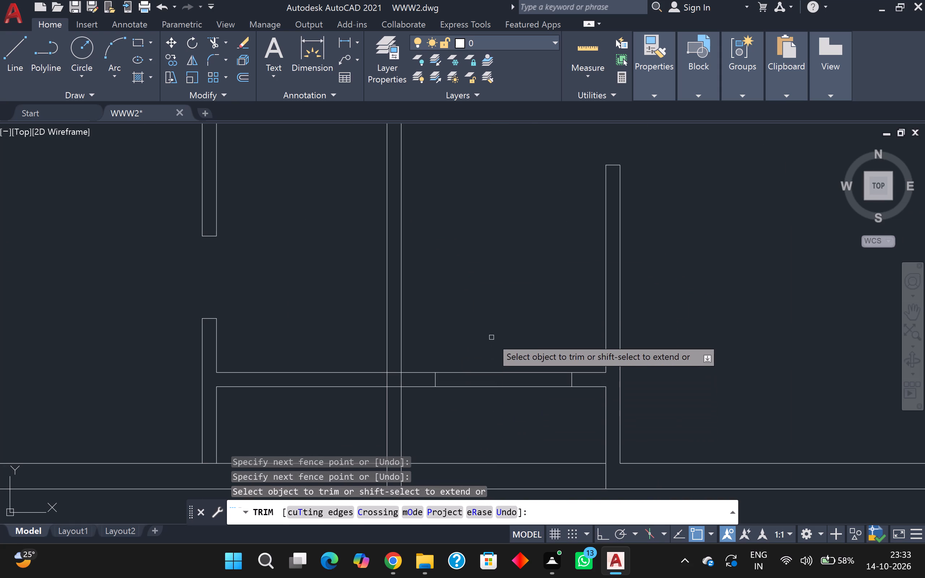
pyautogui.click(491, 336)
pyautogui.click(494, 396)
pyautogui.scroll(-2, 514, 348)
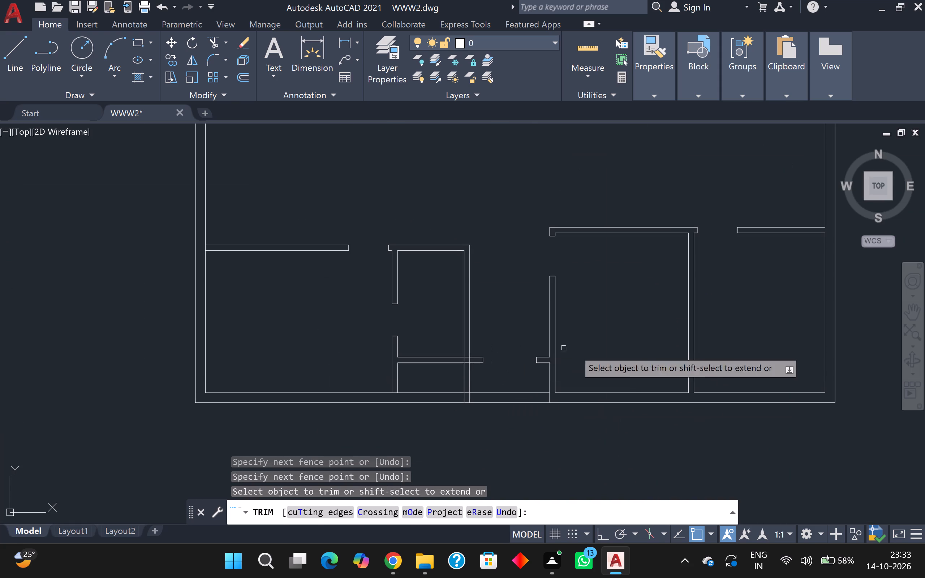
# Examine the lower rooms' partitions and their junctions along the bottom outer wall.
pyautogui.moveTo(602, 326); pyautogui.dragTo(603, 330, button='middle')
pyautogui.scroll(-1, 603, 327)
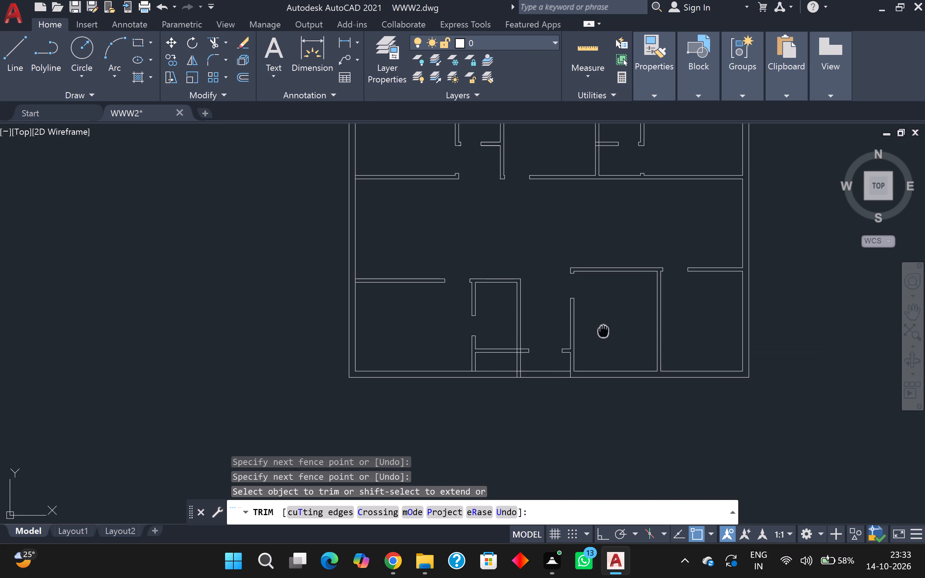
pyautogui.moveTo(603, 330); pyautogui.dragTo(606, 302, button='middle')
pyautogui.scroll(1, 609, 313)
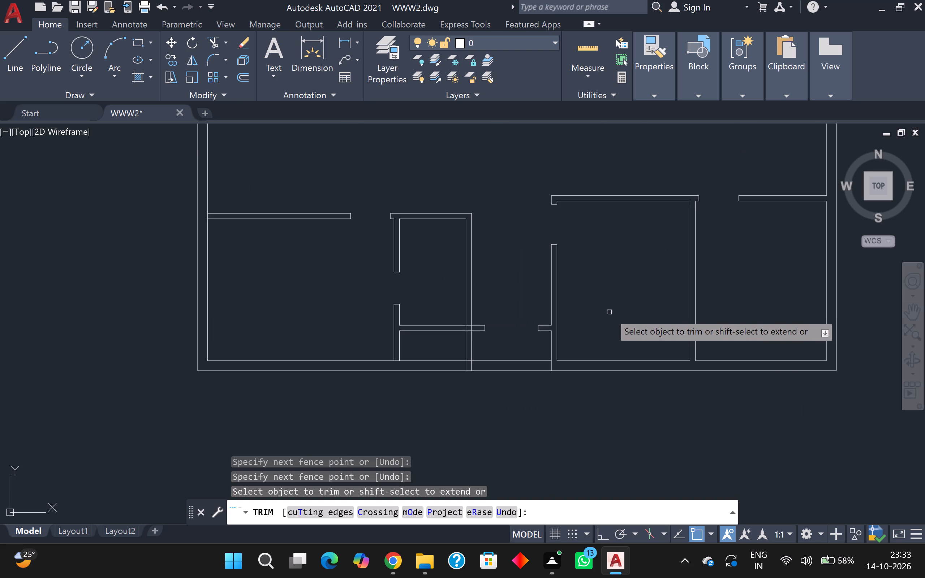
pyautogui.scroll(2, 606, 316)
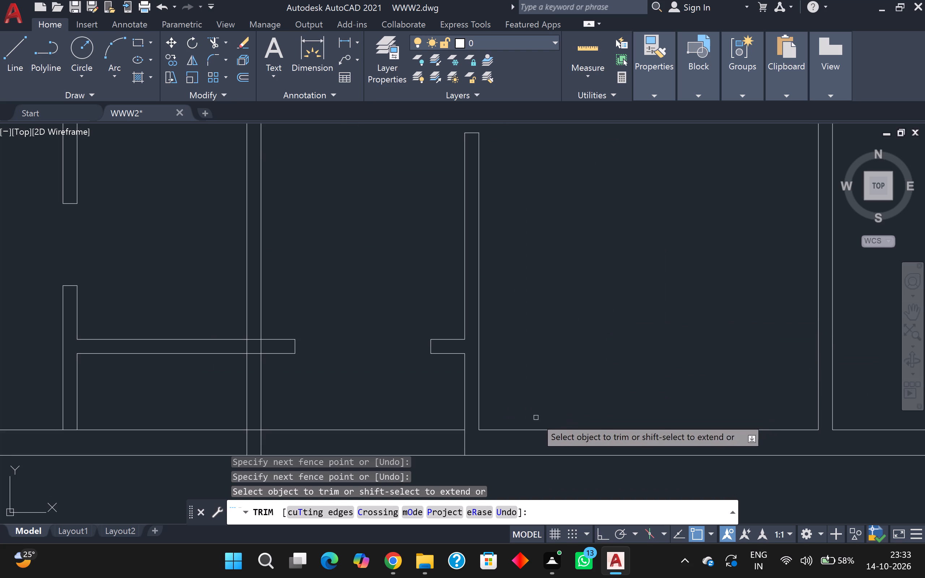
pyautogui.scroll(-1, 541, 414)
pyautogui.moveTo(436, 479); pyautogui.dragTo(473, 437, button='middle')
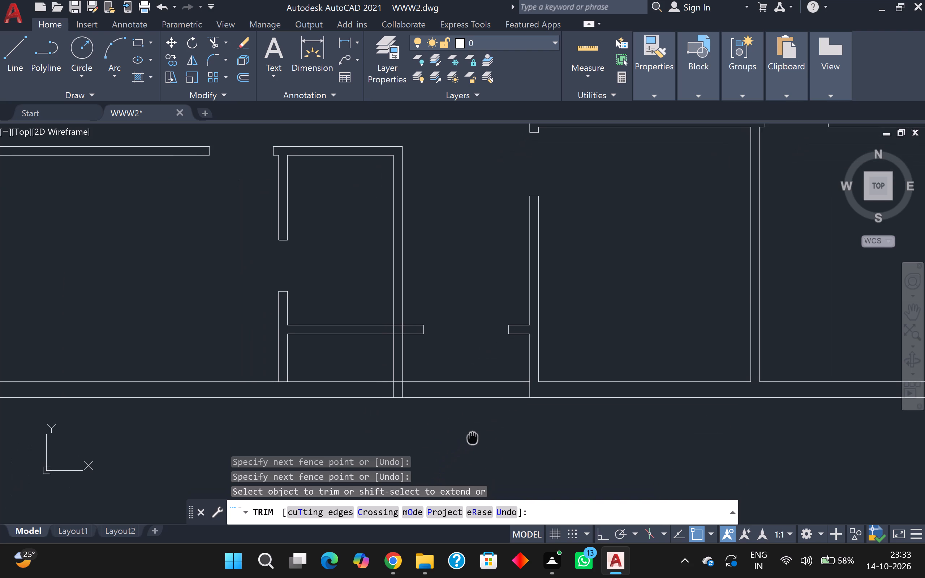
pyautogui.moveTo(473, 437); pyautogui.dragTo(495, 430, button='middle')
pyautogui.scroll(2, 483, 449)
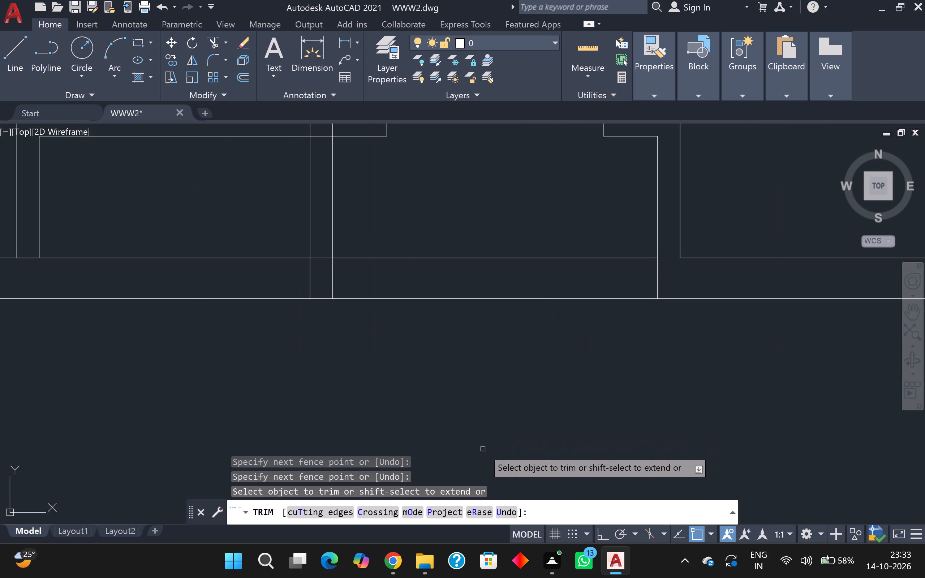
pyautogui.scroll(-1, 483, 448)
pyautogui.moveTo(483, 446); pyautogui.dragTo(485, 450, button='middle')
pyautogui.scroll(-1, 483, 446)
pyautogui.scroll(2, 462, 379)
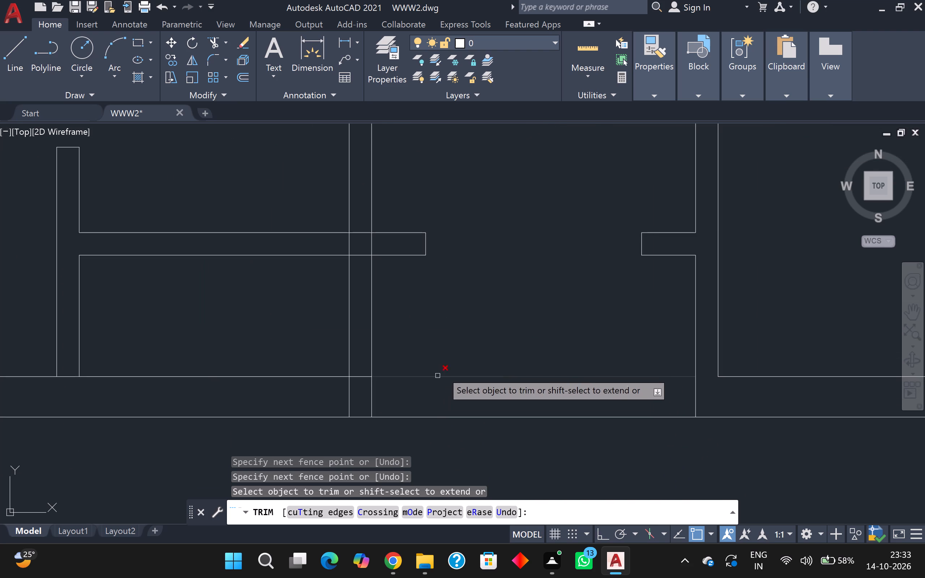
pyautogui.press('Escape')
# Below the horizontal partition's doorway, offset the small room's right partition line 6" right and the facing partition line 6" left.
pyautogui.press('o')
pyautogui.press('Return')
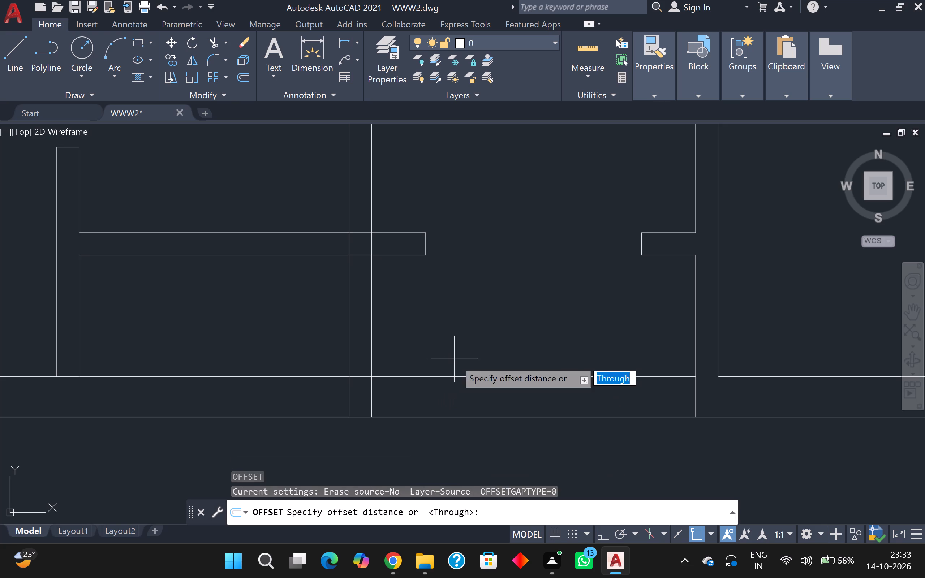
pyautogui.press('Return')
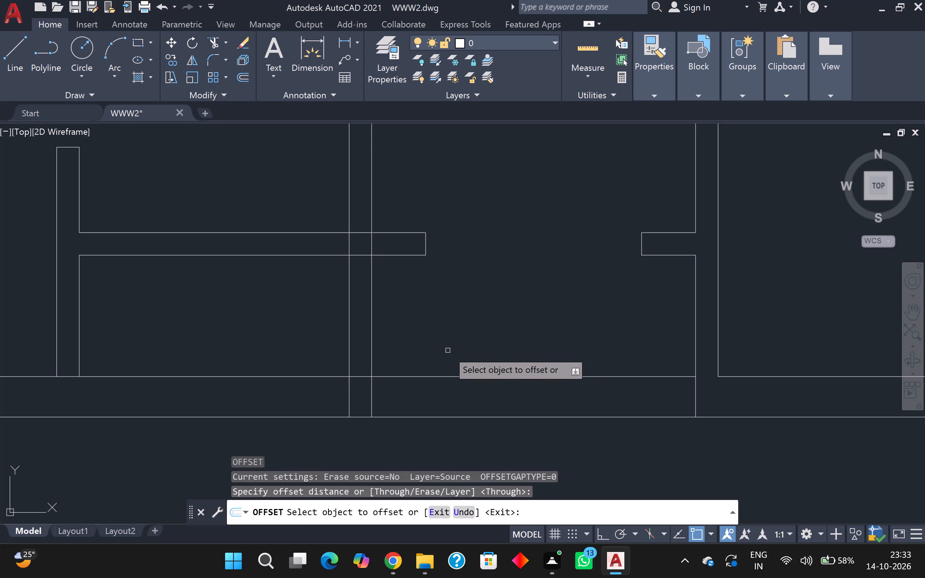
pyautogui.click(370, 335)
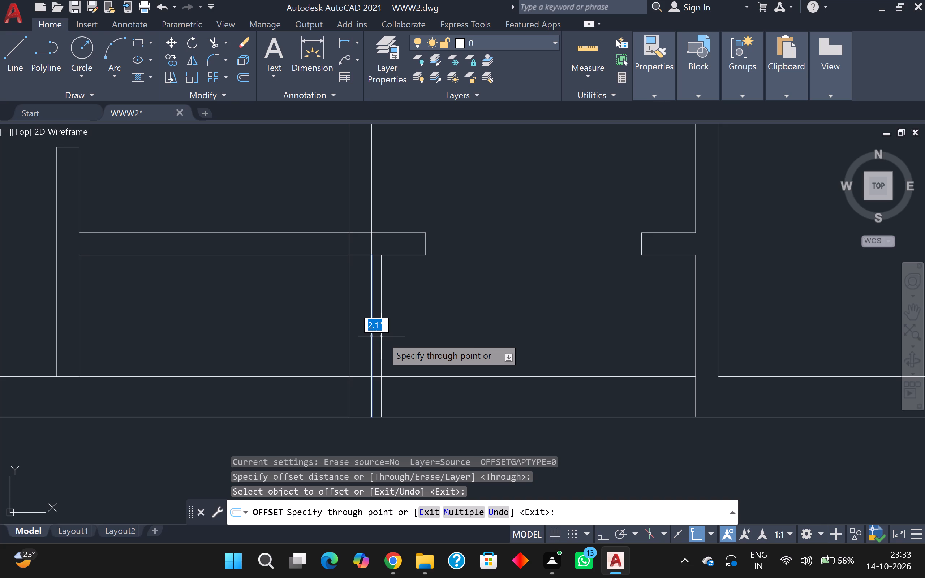
pyautogui.press('6')
pyautogui.press('Return')
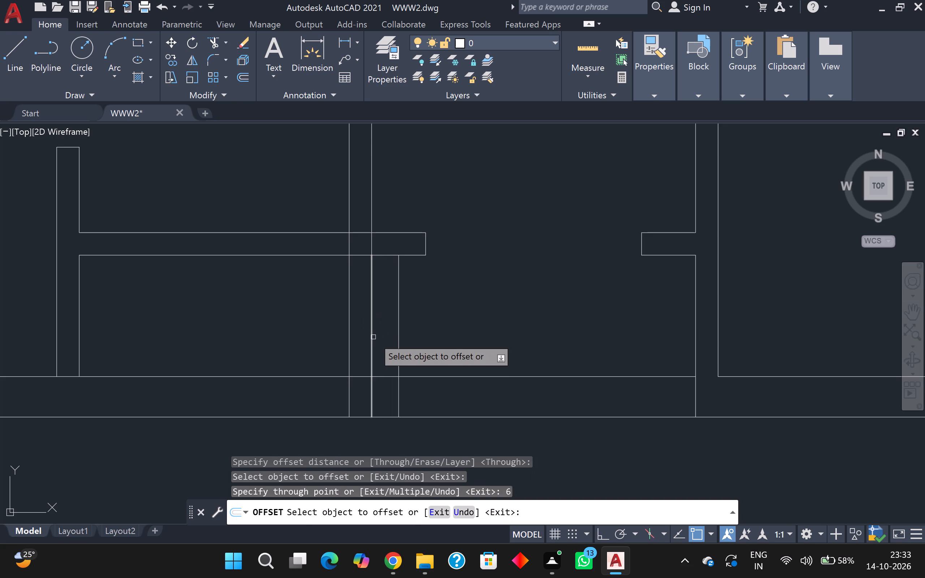
pyautogui.click(696, 302)
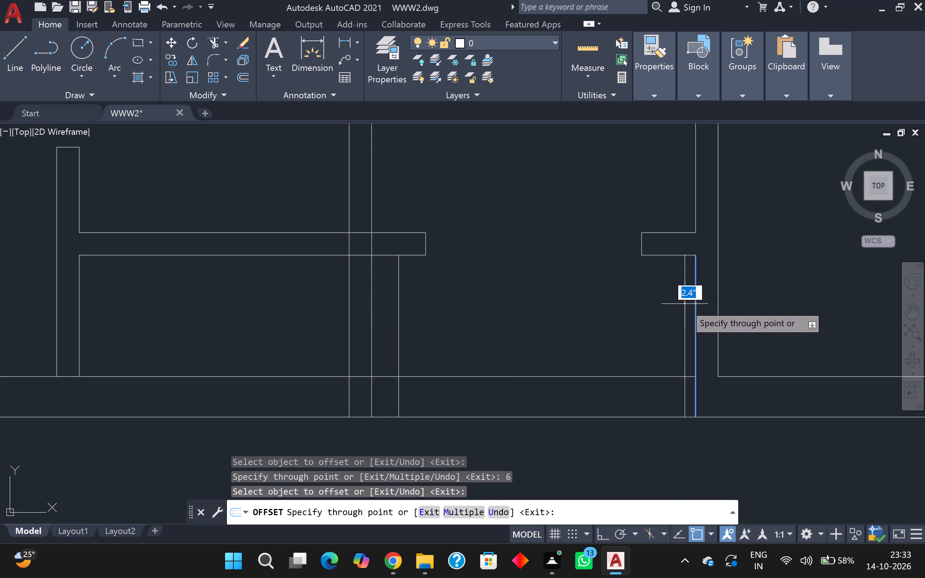
pyautogui.press('6')
pyautogui.press('Return')
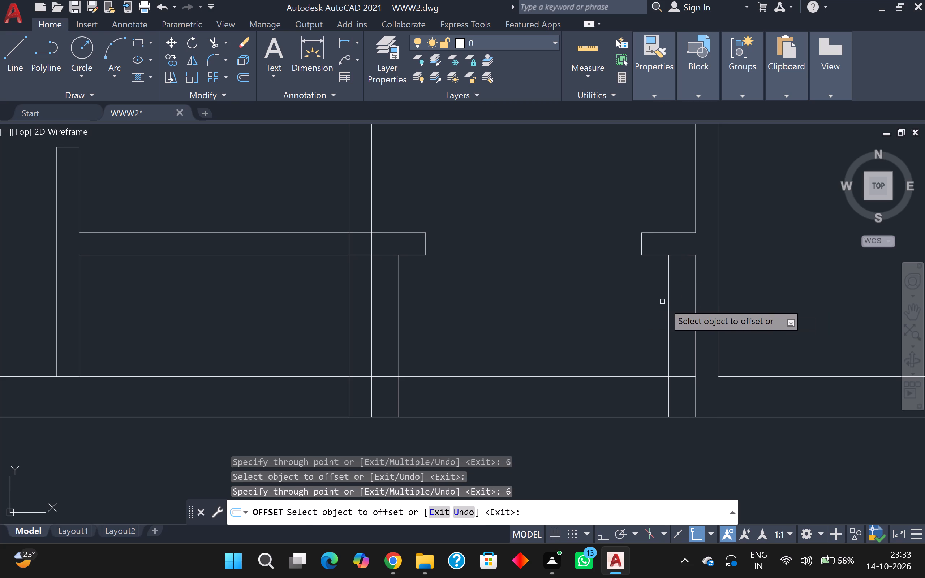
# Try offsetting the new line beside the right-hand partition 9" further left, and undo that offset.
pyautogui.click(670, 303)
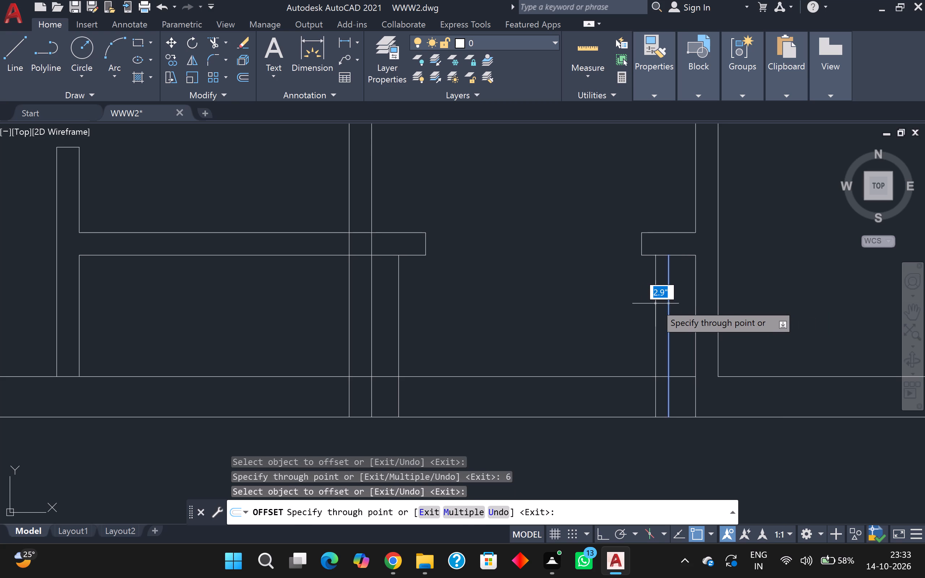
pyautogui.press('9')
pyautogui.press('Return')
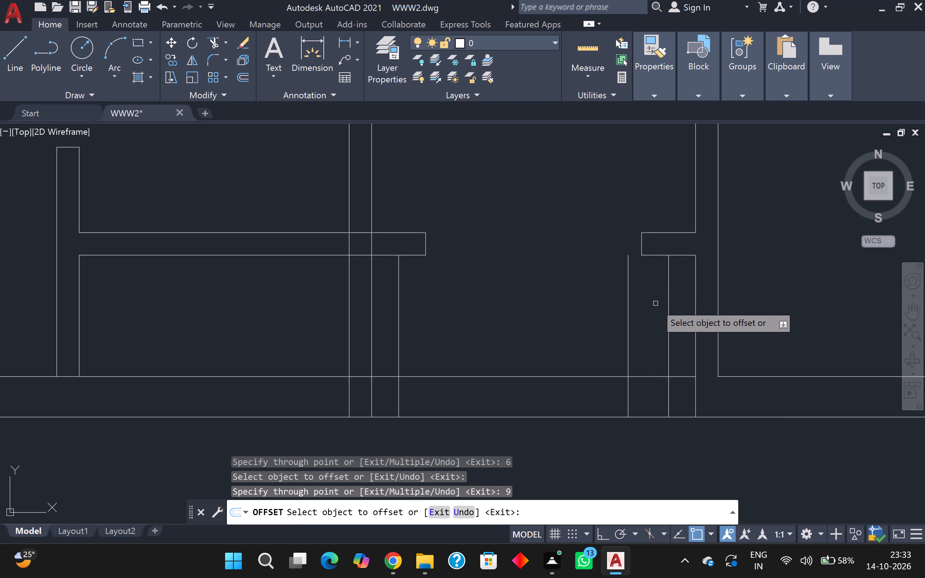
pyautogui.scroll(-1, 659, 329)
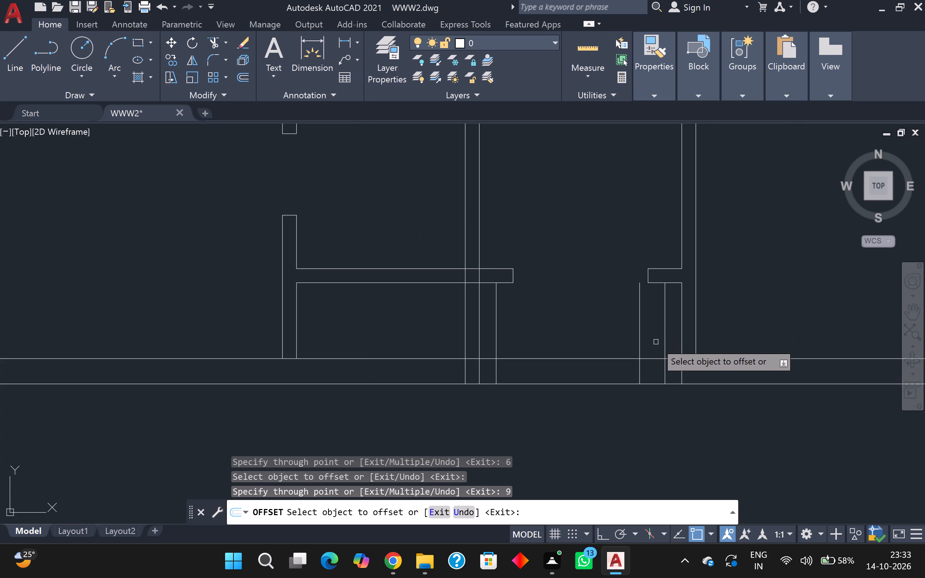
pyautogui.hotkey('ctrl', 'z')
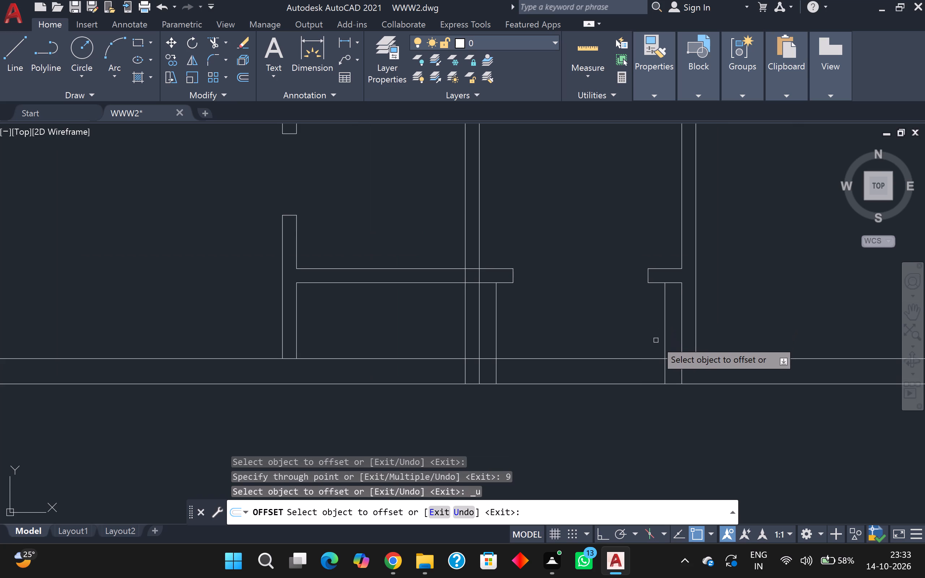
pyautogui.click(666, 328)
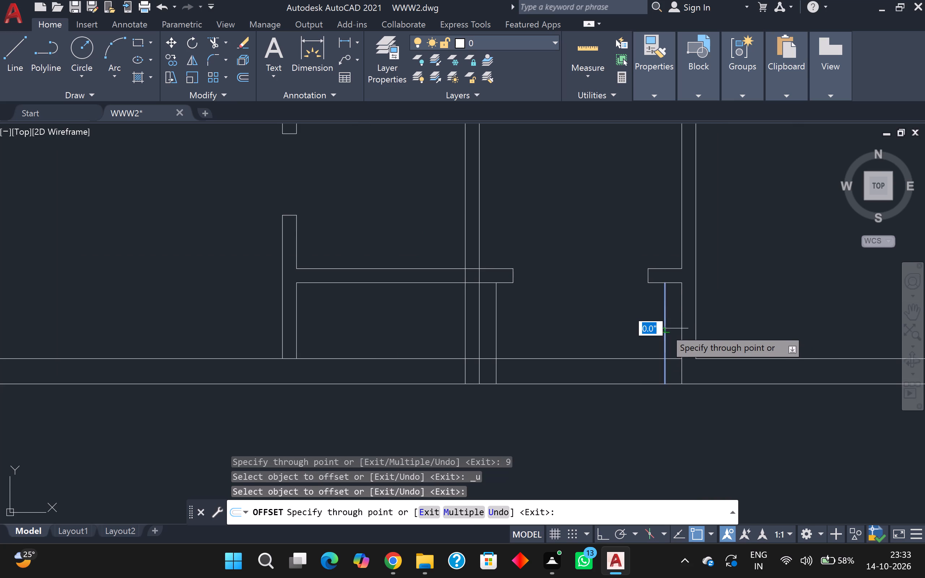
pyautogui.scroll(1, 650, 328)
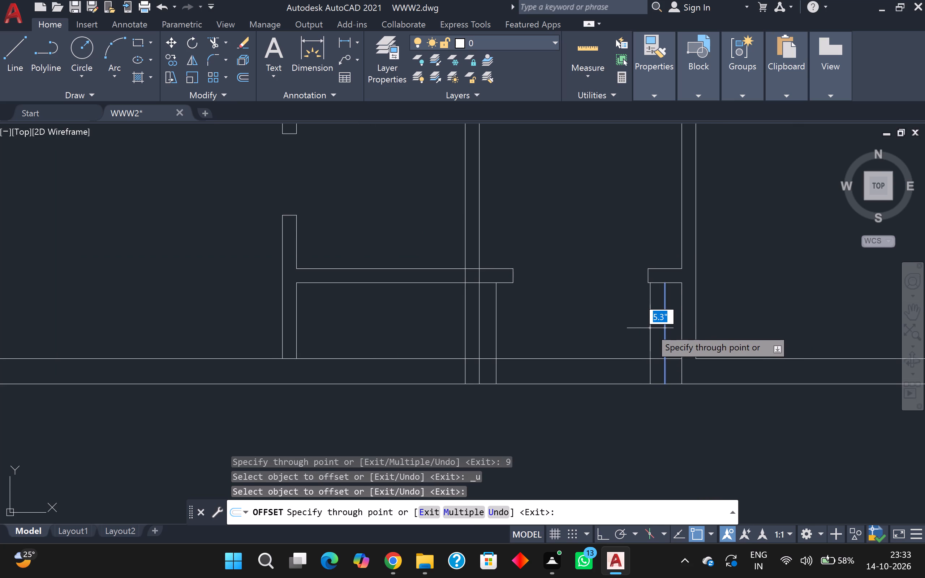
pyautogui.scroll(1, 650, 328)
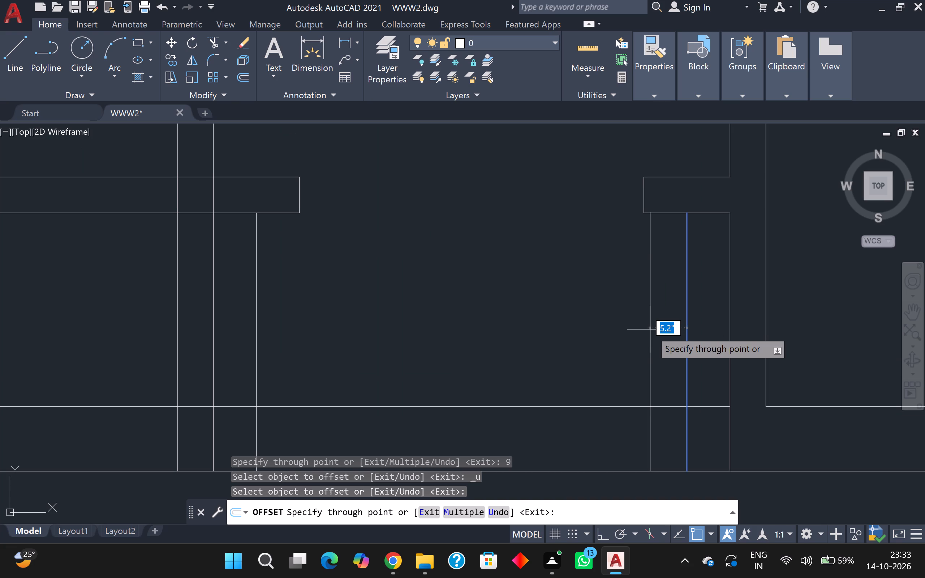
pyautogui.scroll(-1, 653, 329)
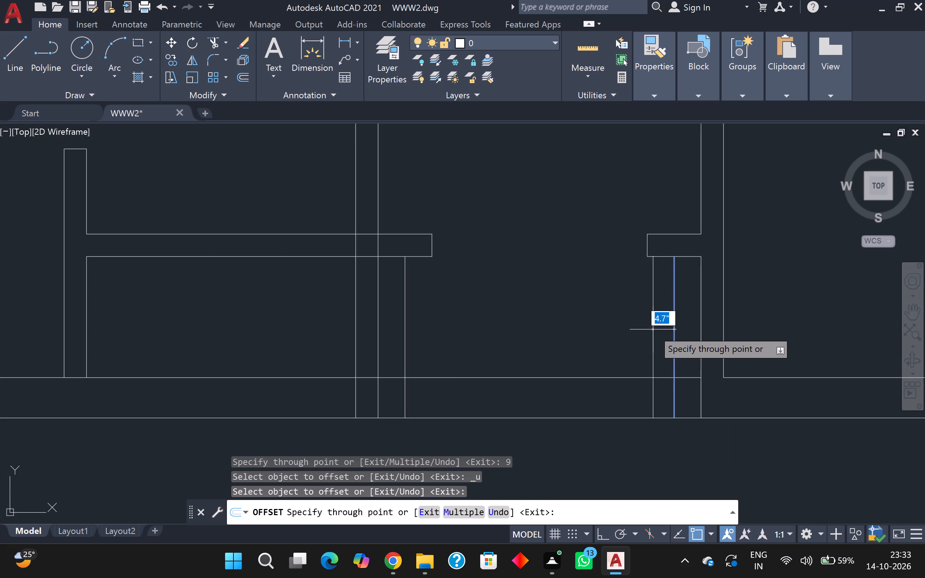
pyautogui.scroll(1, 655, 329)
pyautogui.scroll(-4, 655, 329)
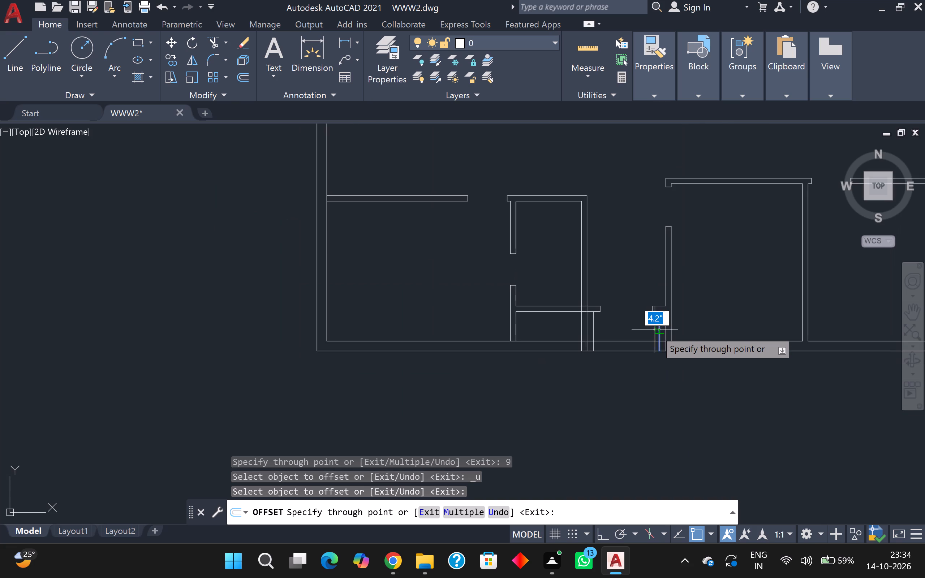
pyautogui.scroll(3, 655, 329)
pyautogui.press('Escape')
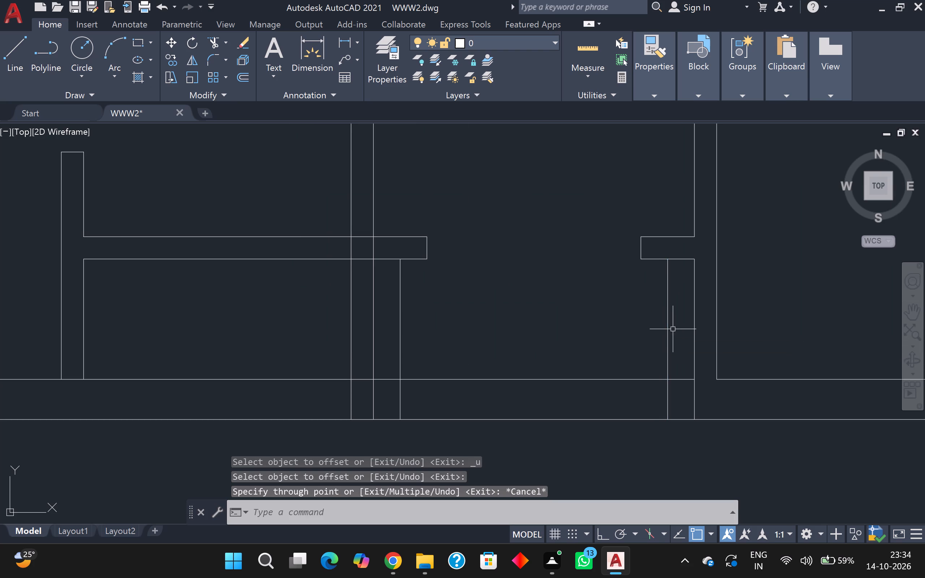
# Erase the 6" offset line beside the right-hand partition, below the short wall stub at the doorway.
pyautogui.click(669, 323)
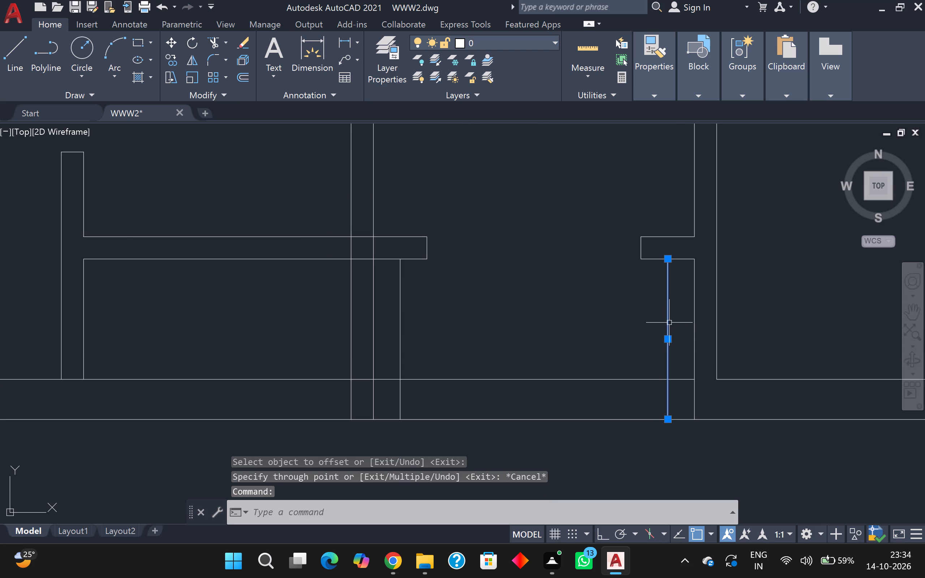
pyautogui.press('Delete')
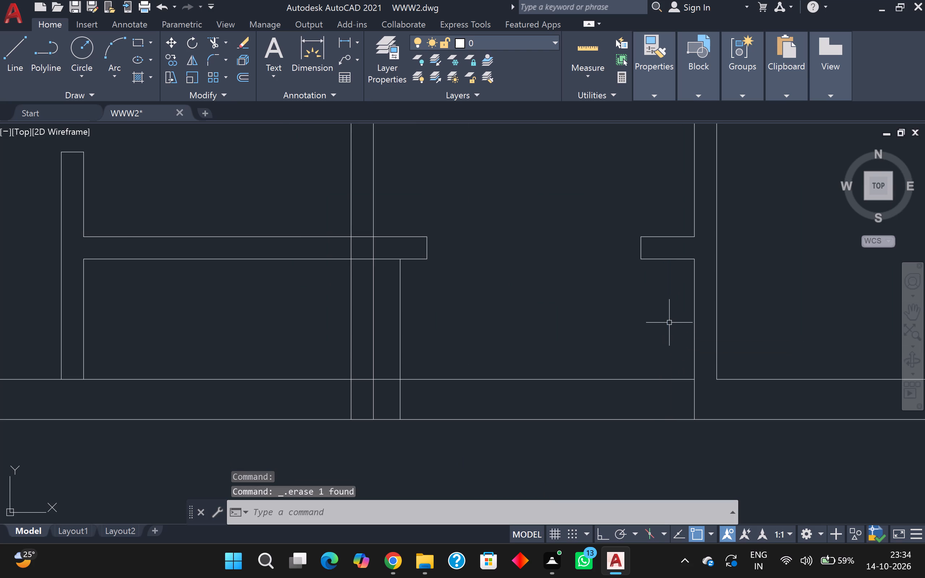
# Offset the right-hand partition's left line 5" left below the doorway stub, and offset the resulting line another 5" left.
pyautogui.press('o')
pyautogui.press('Return')
pyautogui.press('Return')
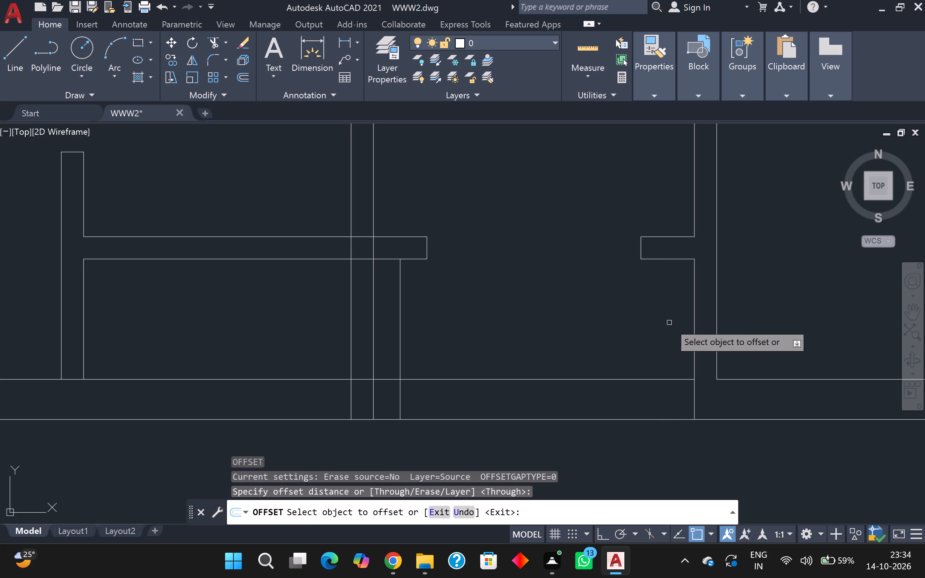
pyautogui.click(693, 320)
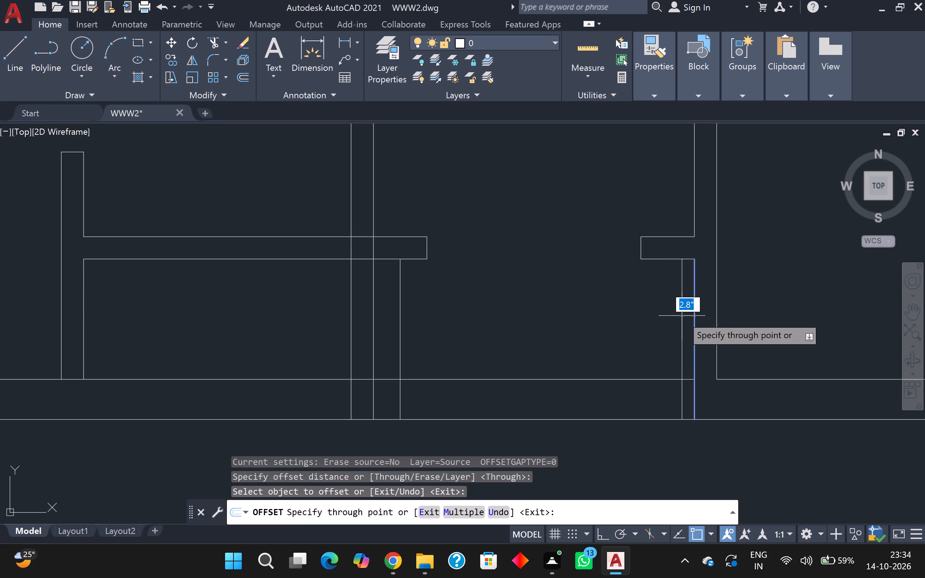
pyautogui.press('5')
pyautogui.press('Return')
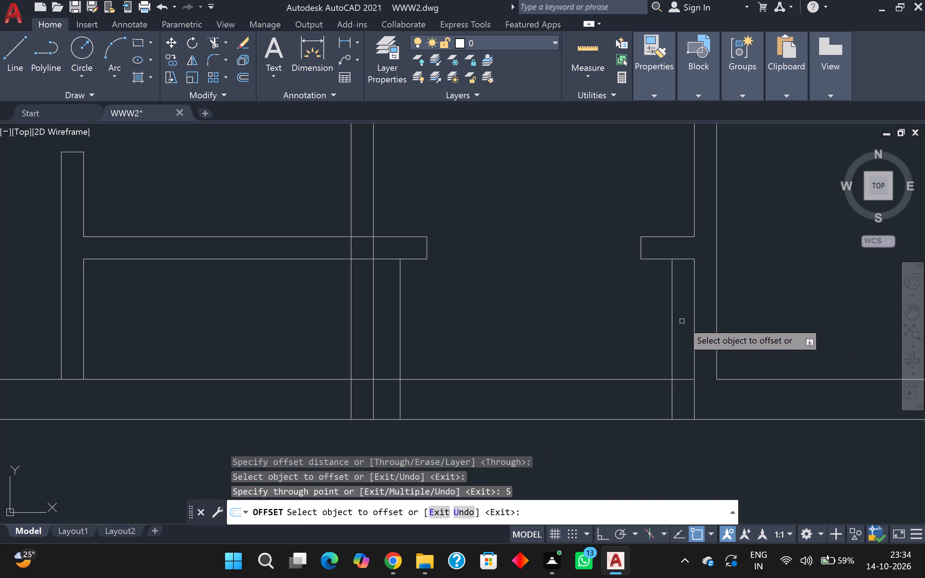
pyautogui.click(674, 322)
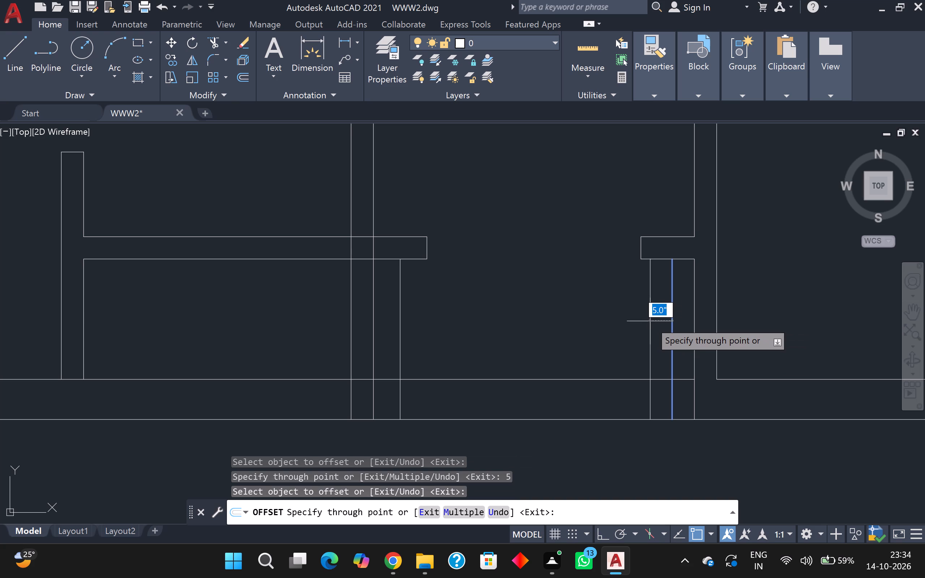
pyautogui.press('Return')
pyautogui.press('space')
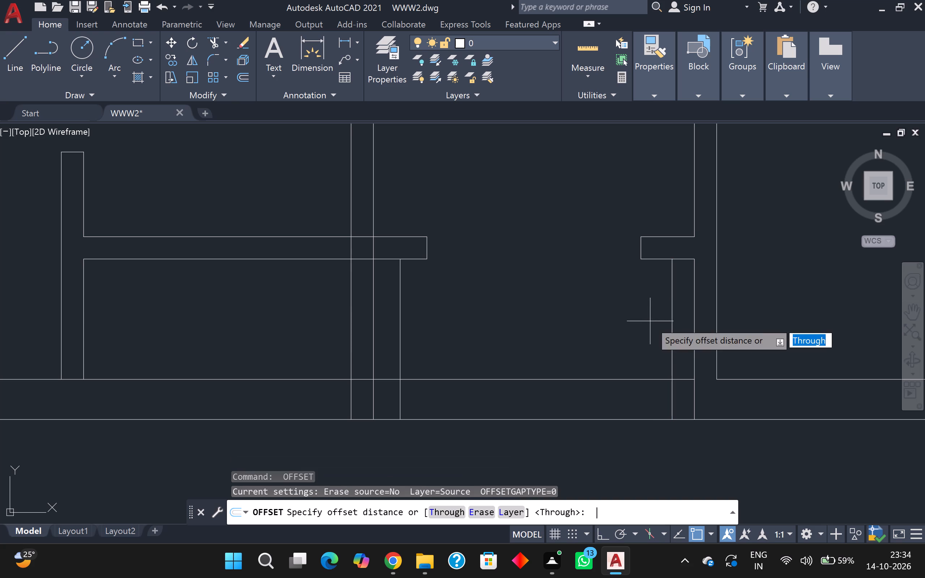
pyautogui.press('space')
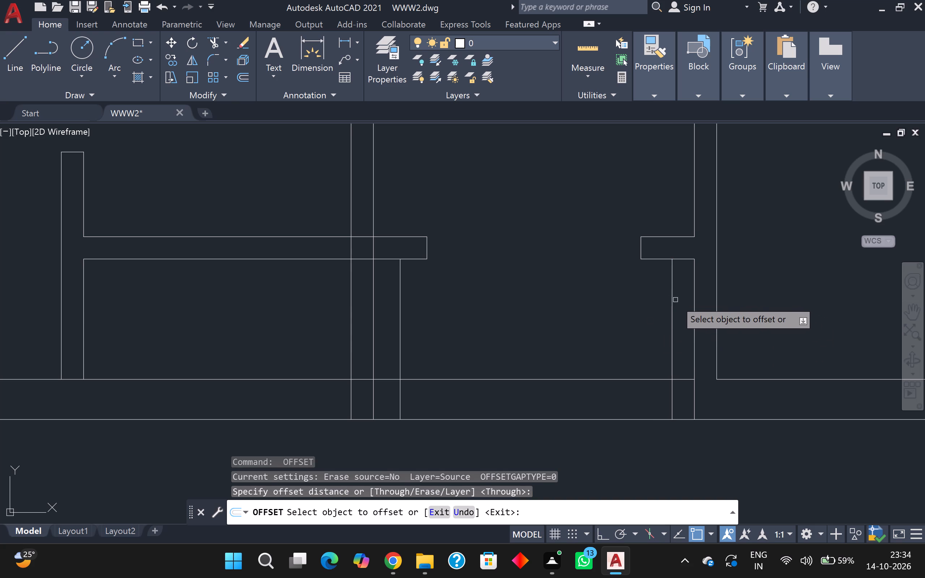
pyautogui.click(673, 299)
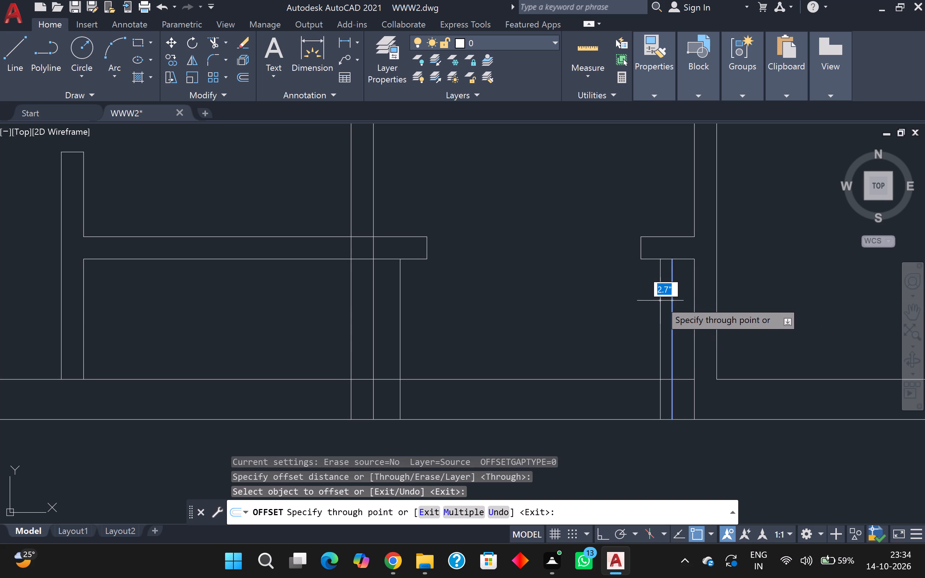
pyautogui.press('5')
pyautogui.press('Return')
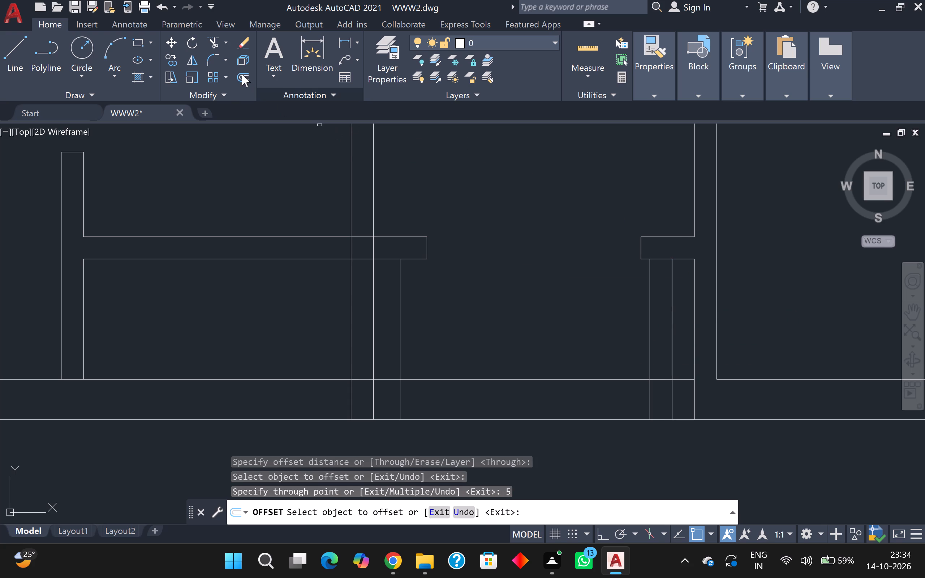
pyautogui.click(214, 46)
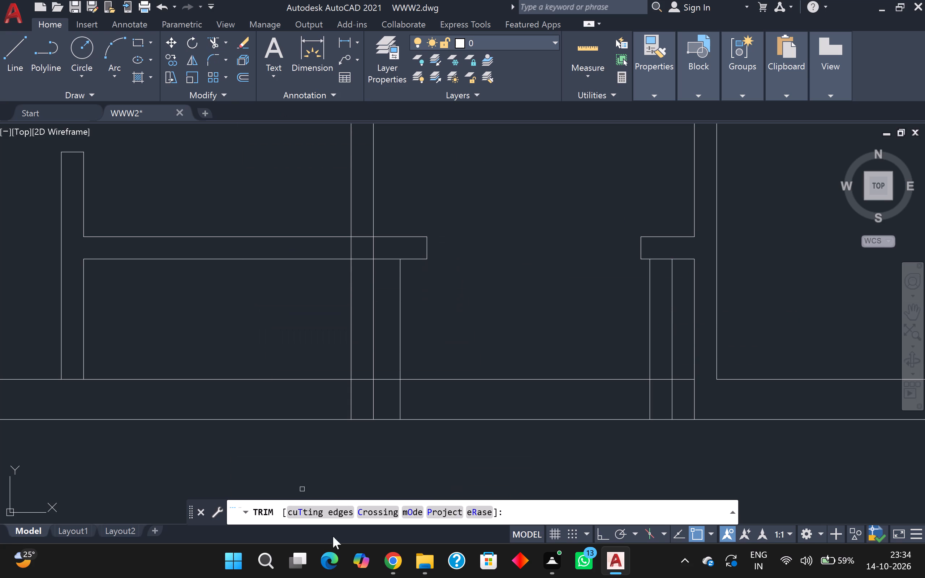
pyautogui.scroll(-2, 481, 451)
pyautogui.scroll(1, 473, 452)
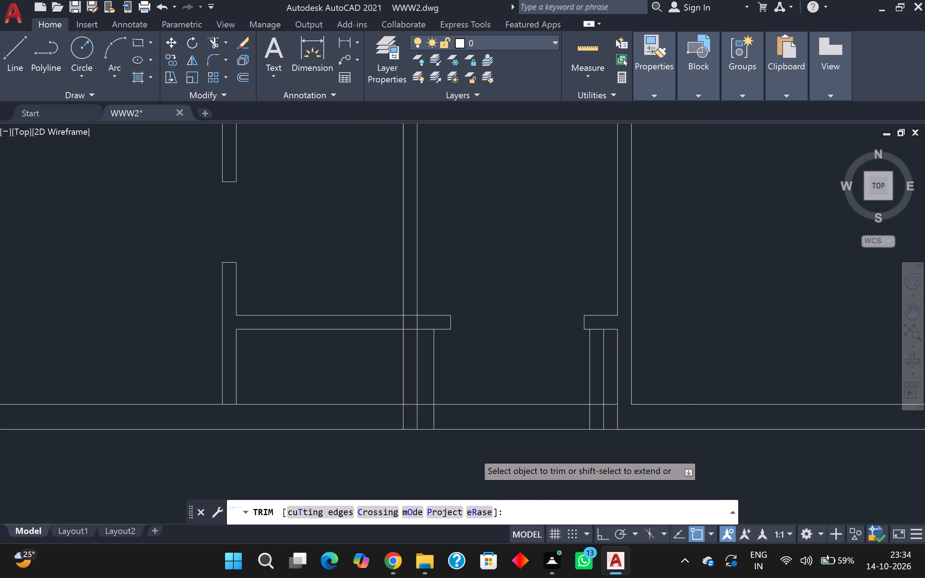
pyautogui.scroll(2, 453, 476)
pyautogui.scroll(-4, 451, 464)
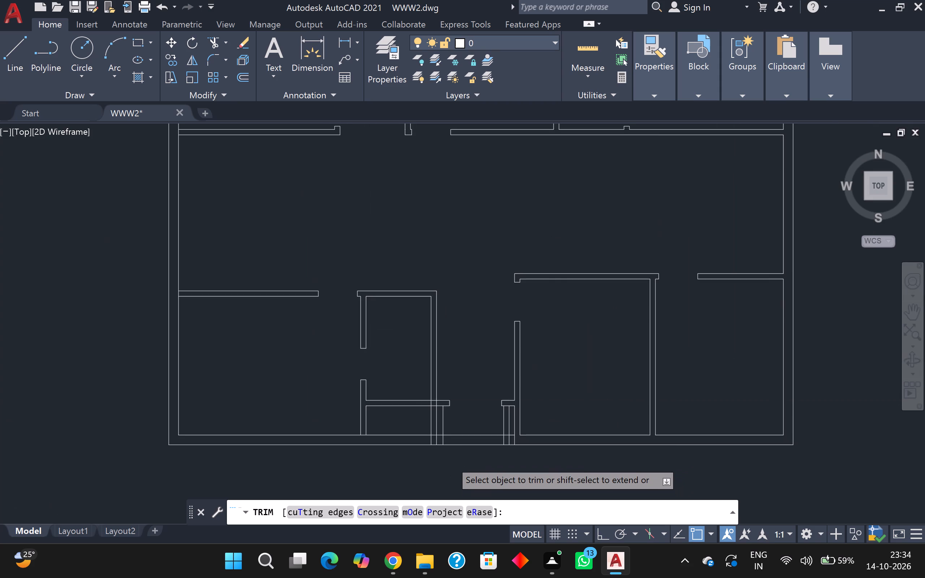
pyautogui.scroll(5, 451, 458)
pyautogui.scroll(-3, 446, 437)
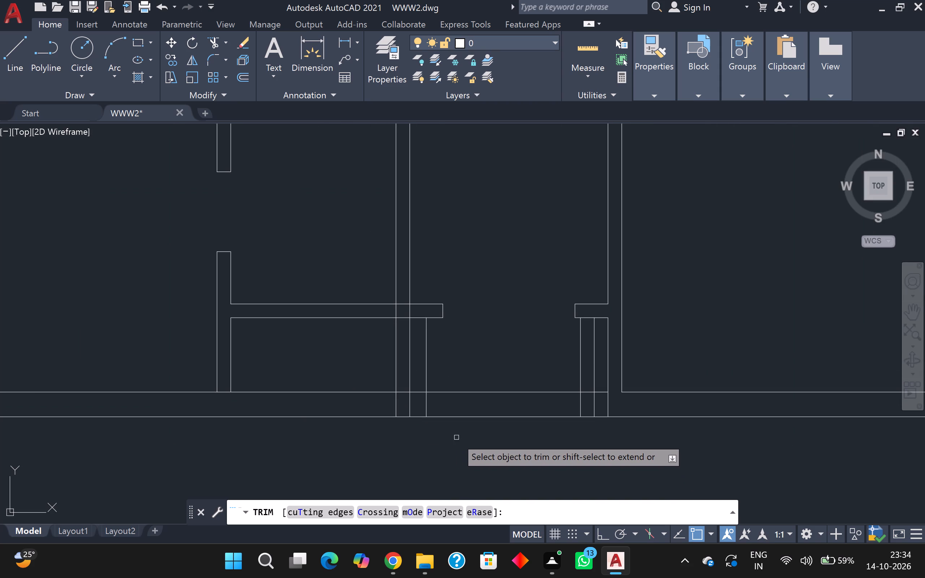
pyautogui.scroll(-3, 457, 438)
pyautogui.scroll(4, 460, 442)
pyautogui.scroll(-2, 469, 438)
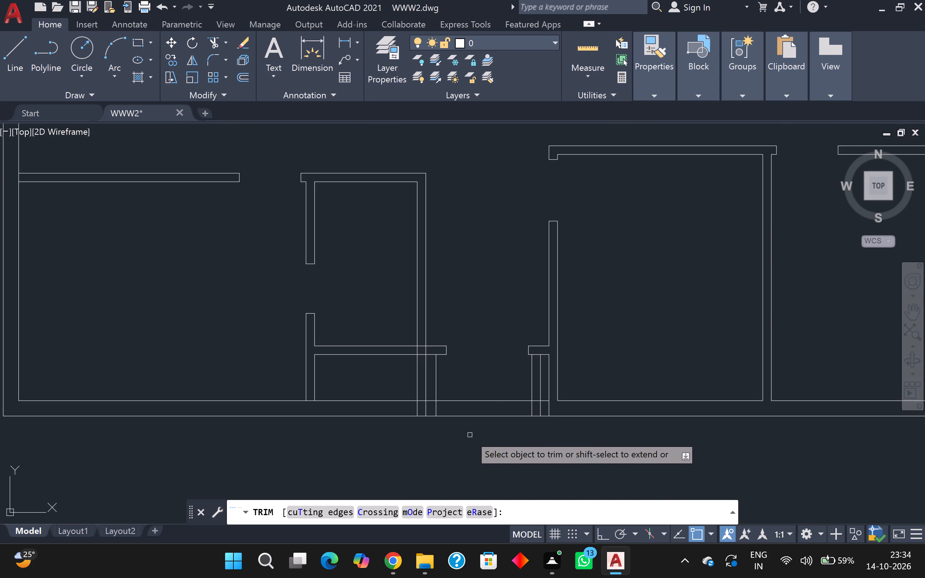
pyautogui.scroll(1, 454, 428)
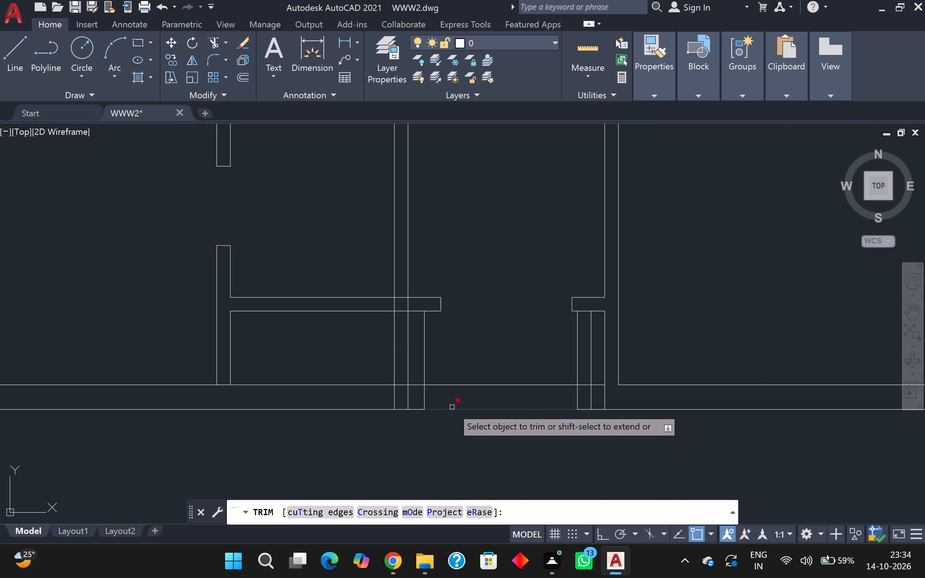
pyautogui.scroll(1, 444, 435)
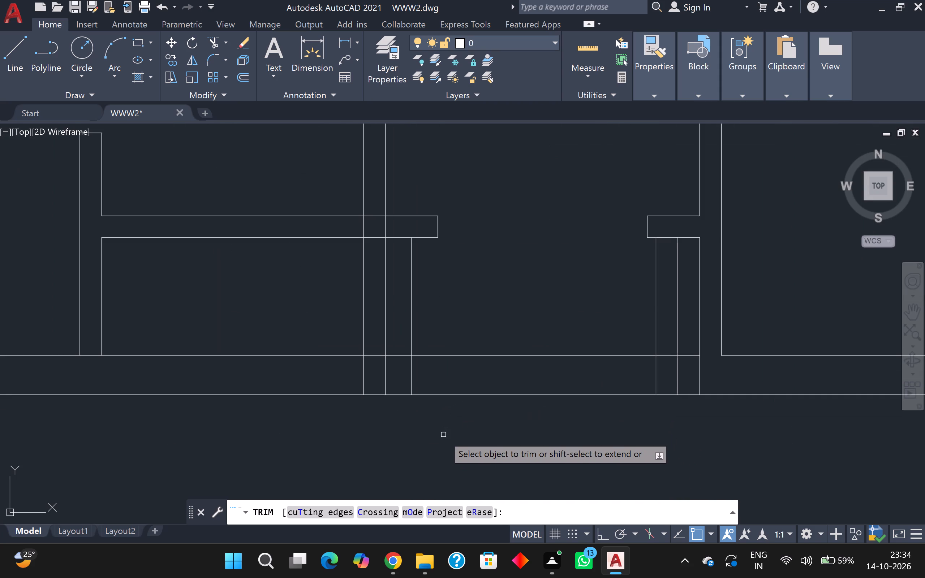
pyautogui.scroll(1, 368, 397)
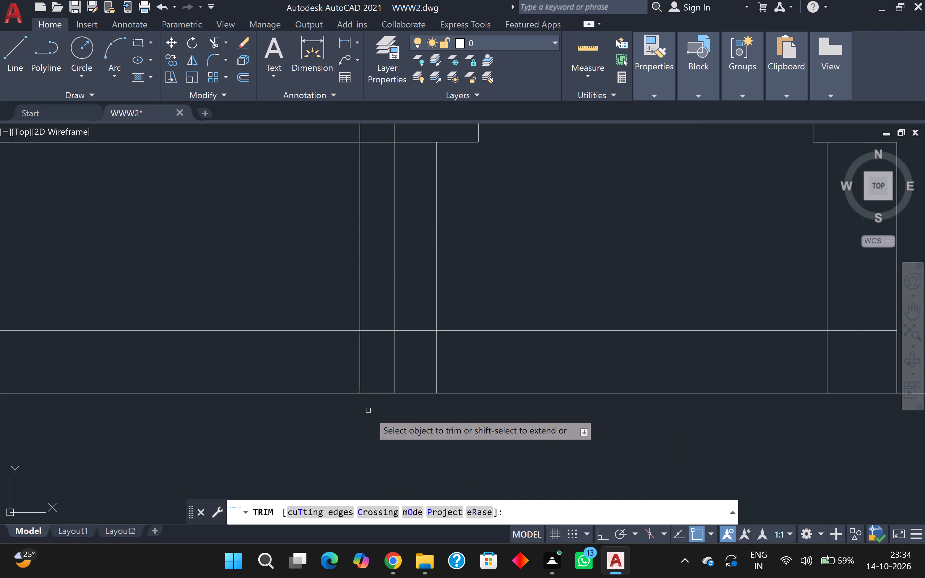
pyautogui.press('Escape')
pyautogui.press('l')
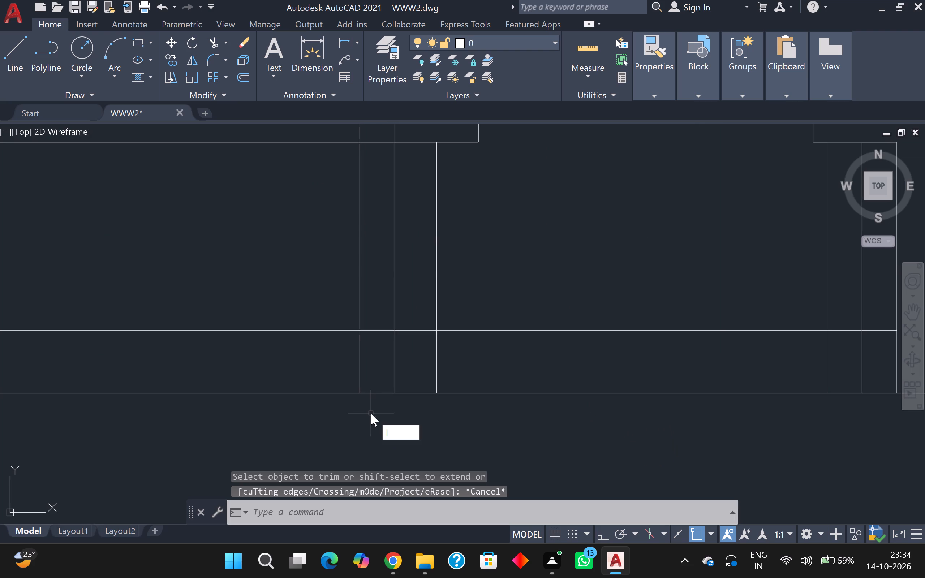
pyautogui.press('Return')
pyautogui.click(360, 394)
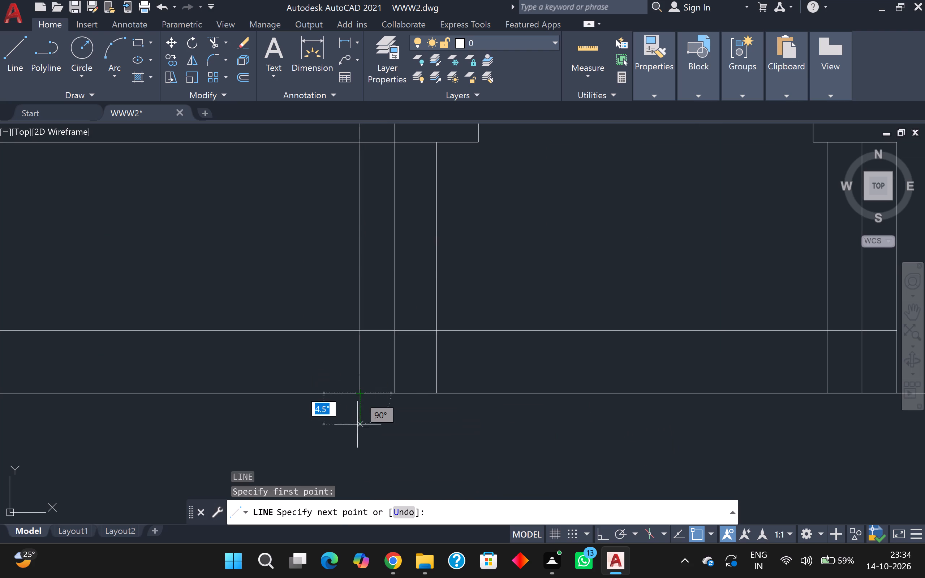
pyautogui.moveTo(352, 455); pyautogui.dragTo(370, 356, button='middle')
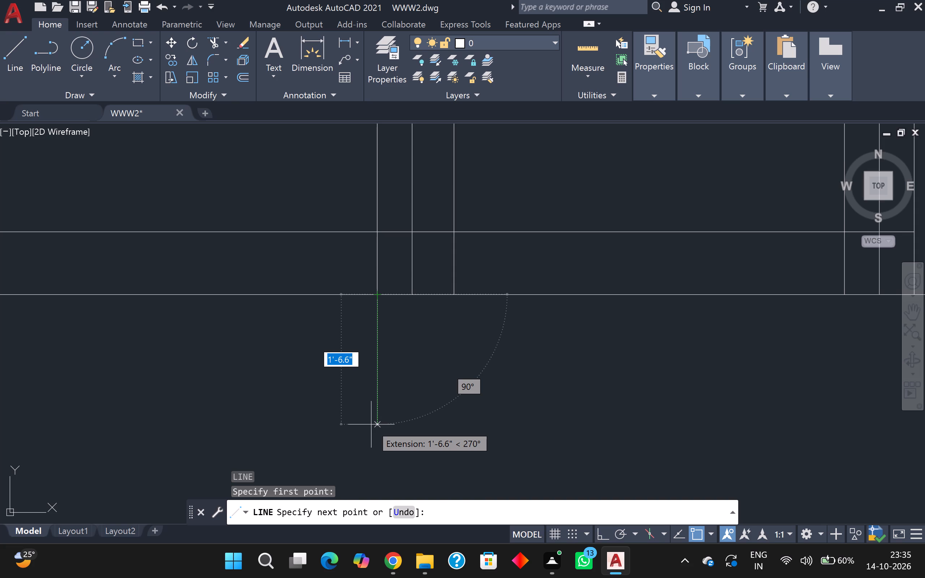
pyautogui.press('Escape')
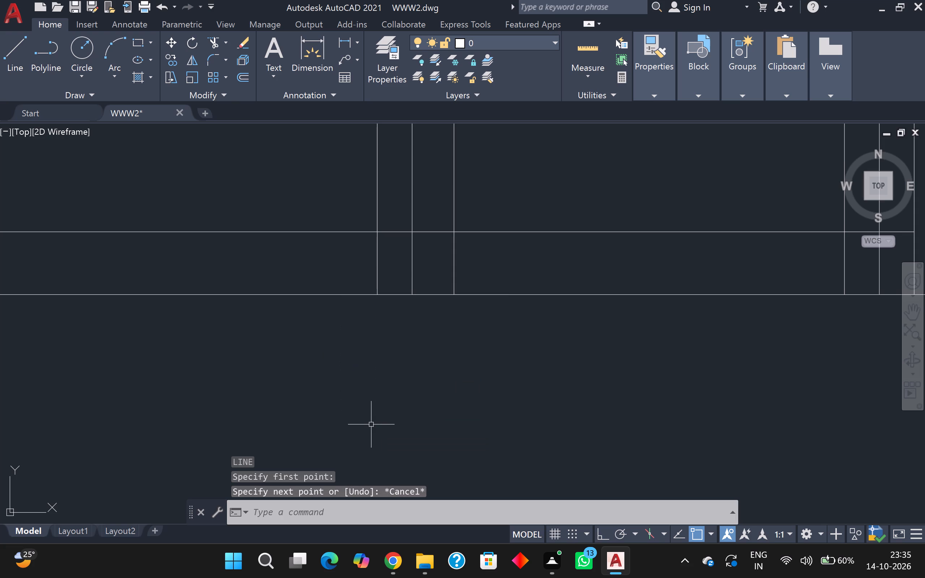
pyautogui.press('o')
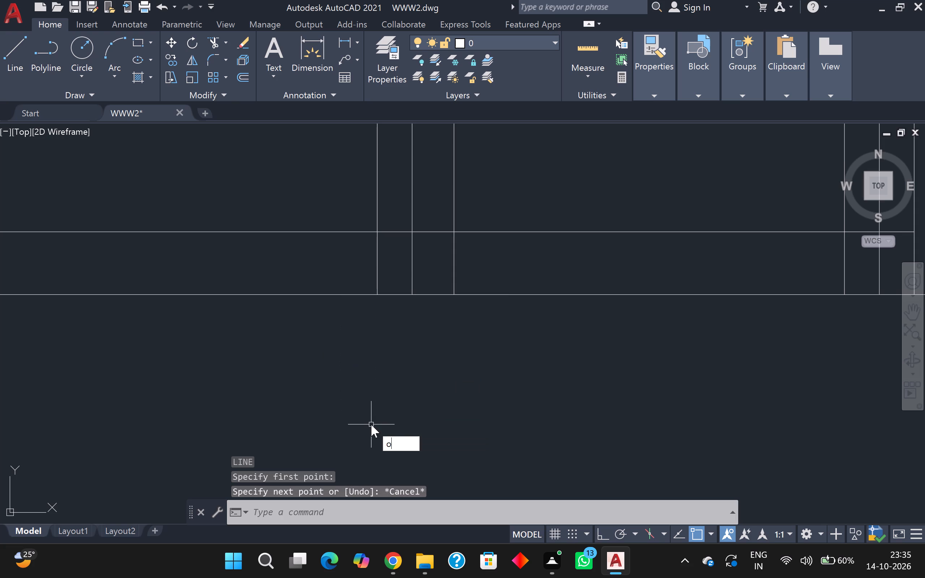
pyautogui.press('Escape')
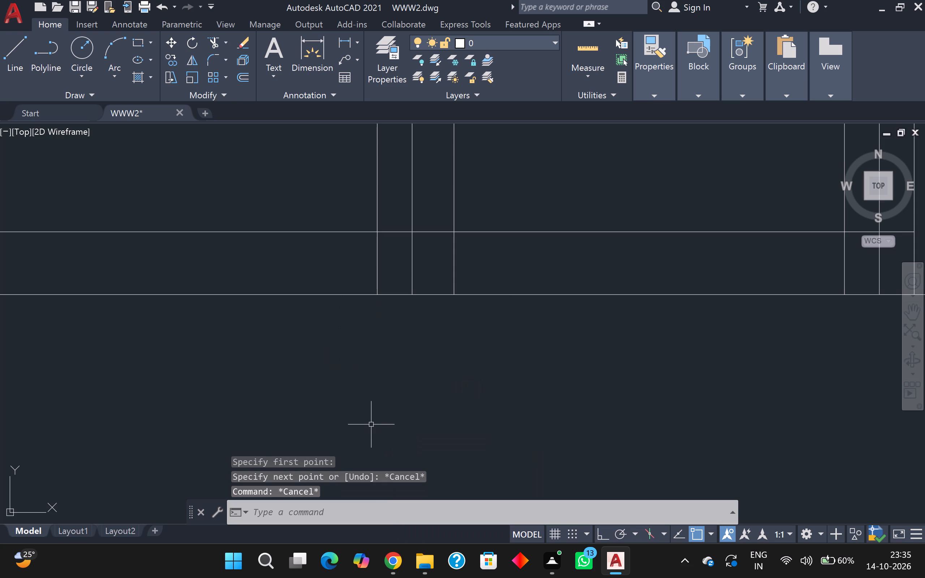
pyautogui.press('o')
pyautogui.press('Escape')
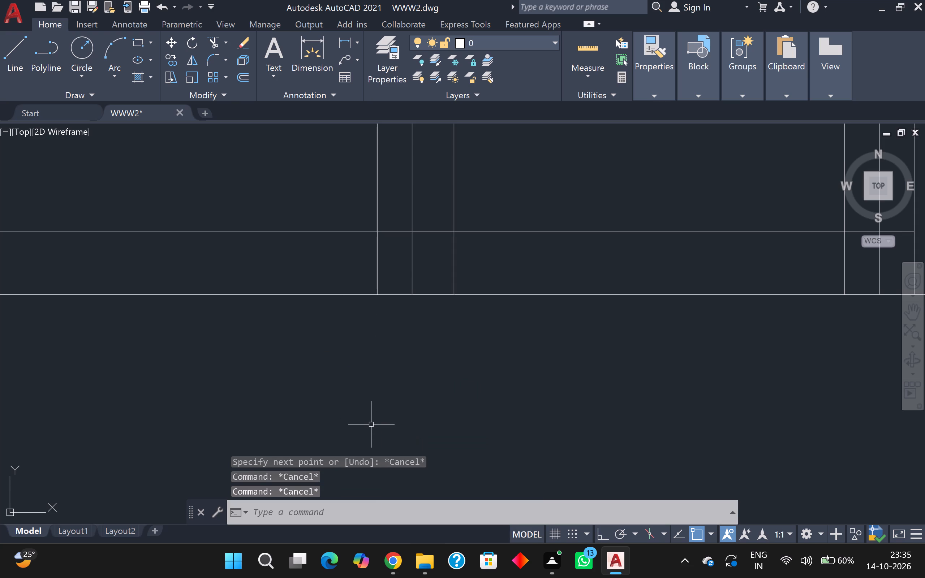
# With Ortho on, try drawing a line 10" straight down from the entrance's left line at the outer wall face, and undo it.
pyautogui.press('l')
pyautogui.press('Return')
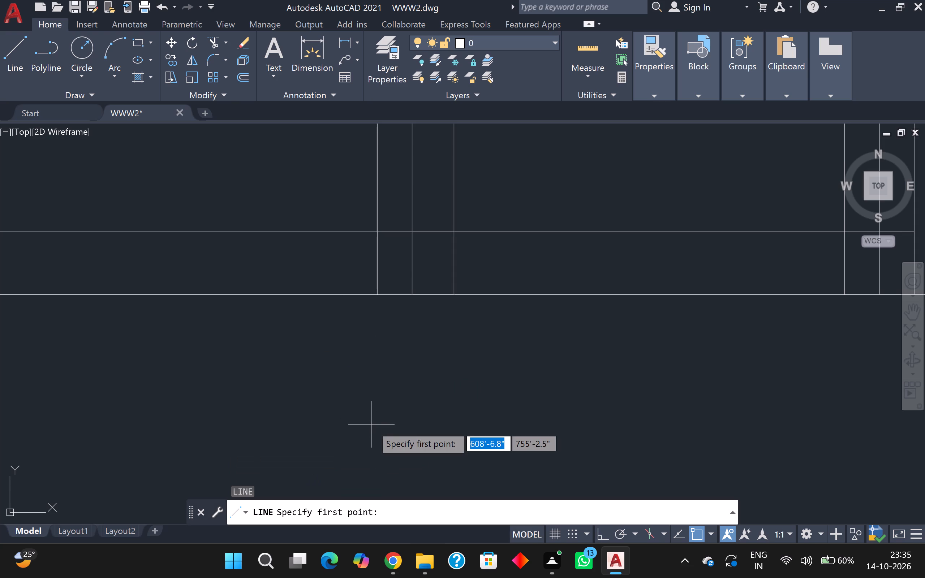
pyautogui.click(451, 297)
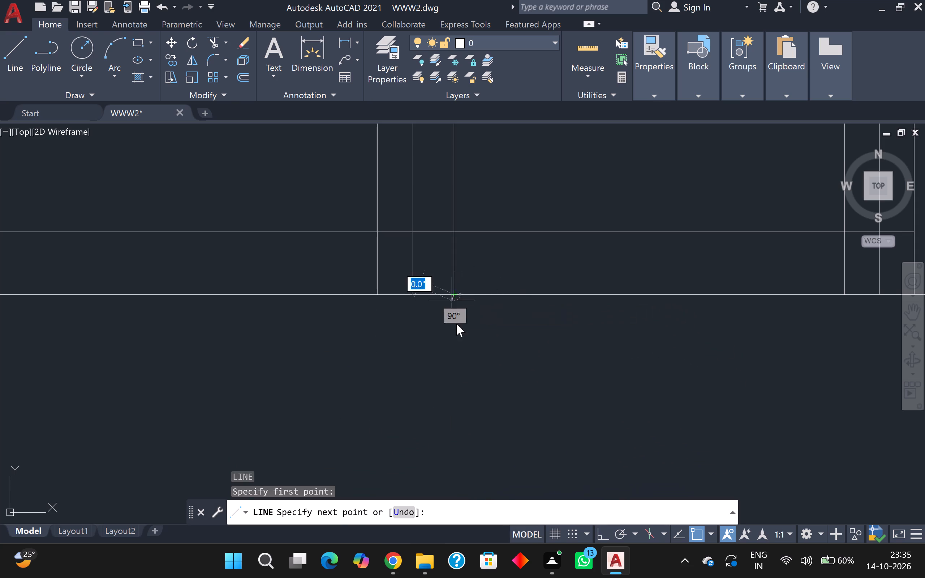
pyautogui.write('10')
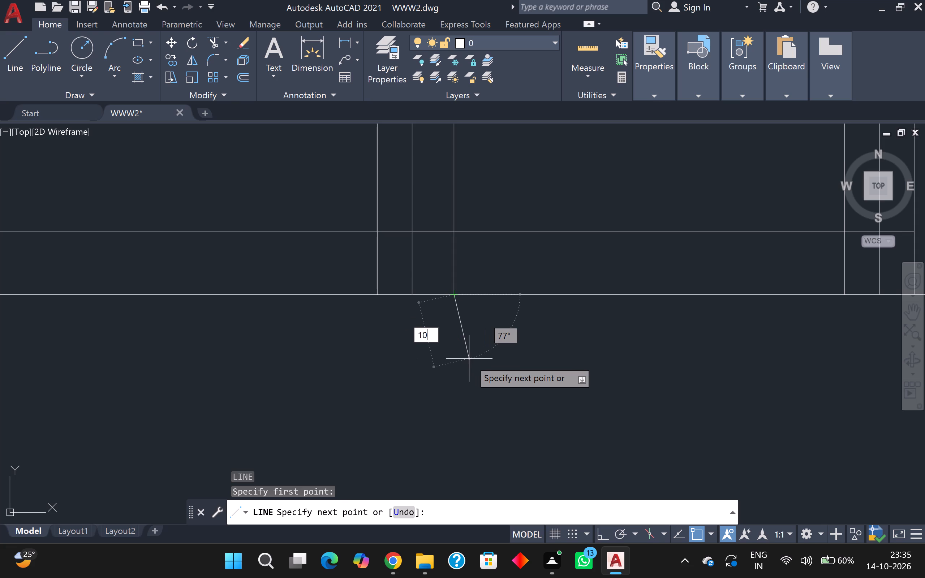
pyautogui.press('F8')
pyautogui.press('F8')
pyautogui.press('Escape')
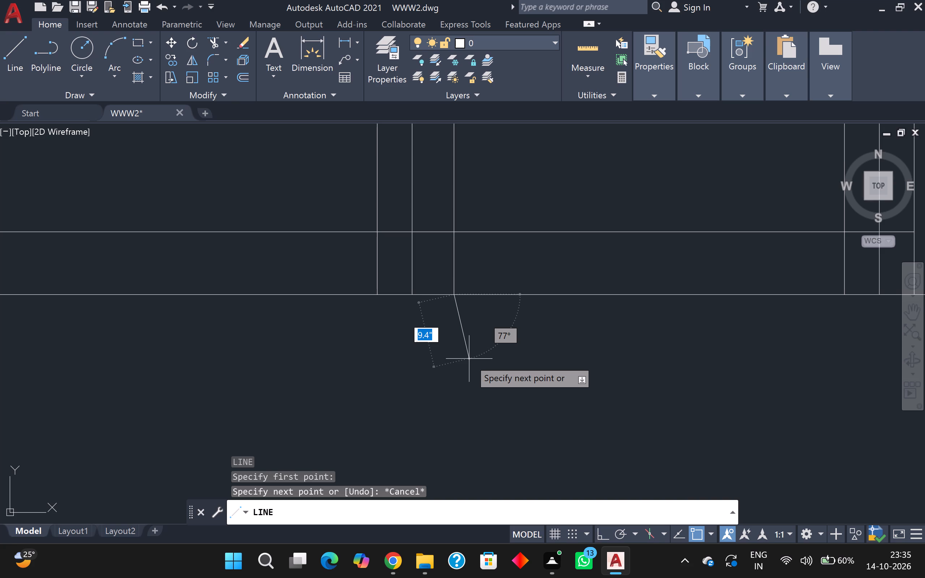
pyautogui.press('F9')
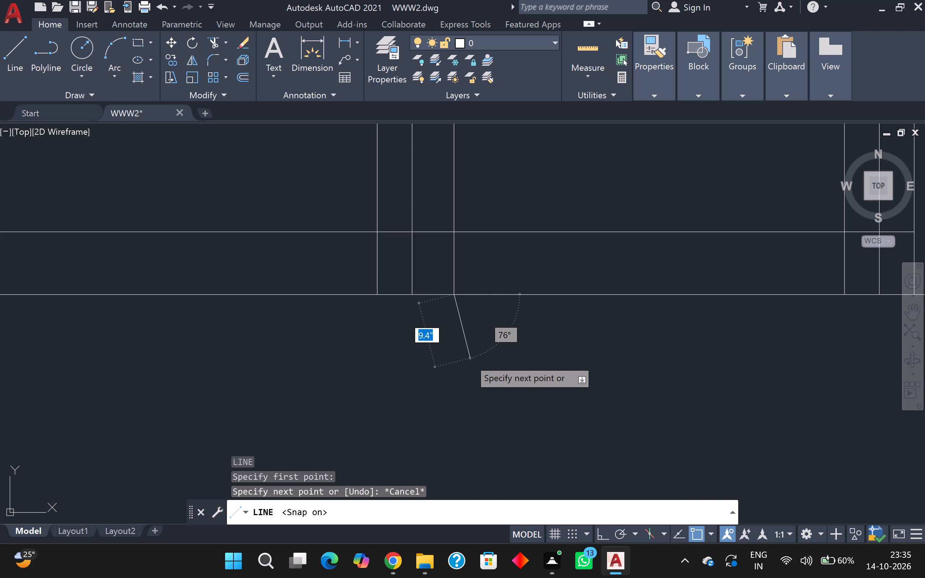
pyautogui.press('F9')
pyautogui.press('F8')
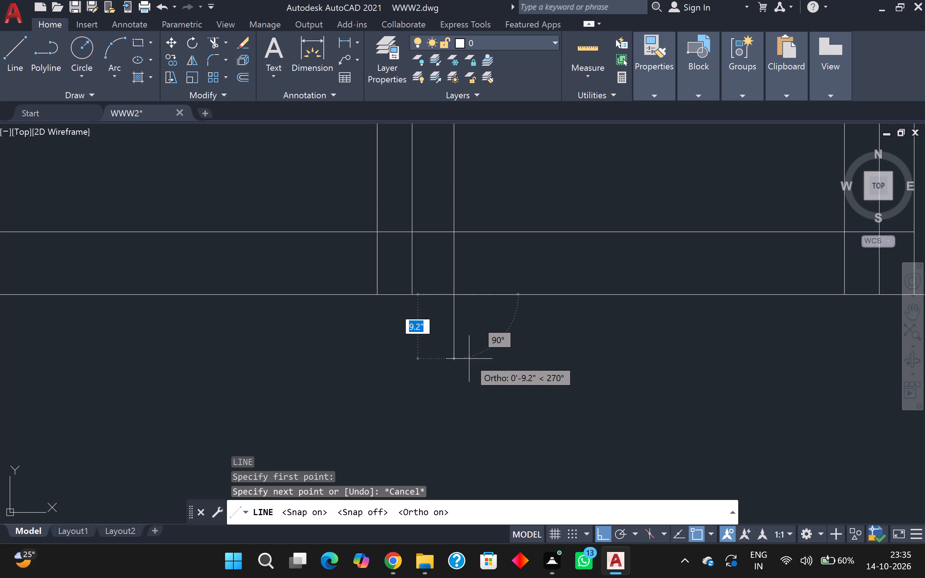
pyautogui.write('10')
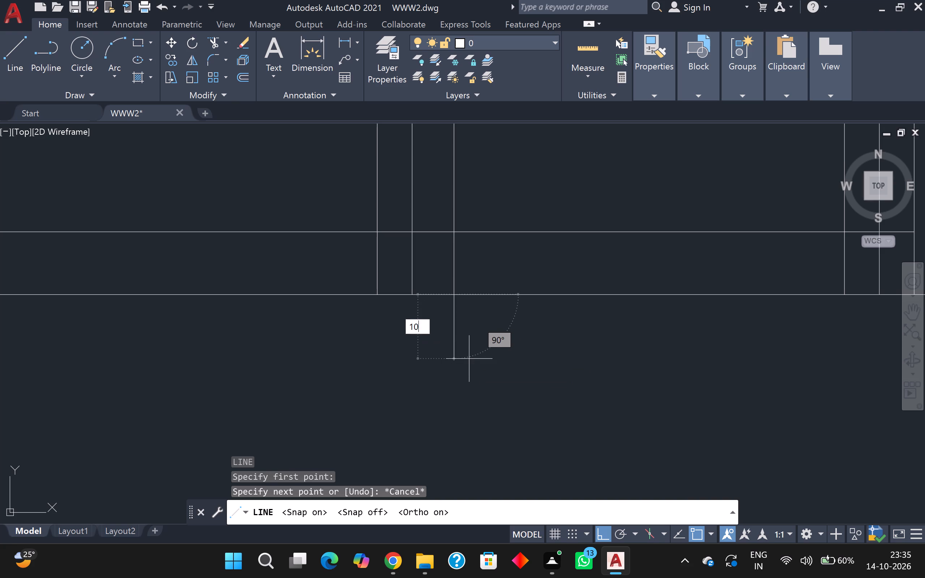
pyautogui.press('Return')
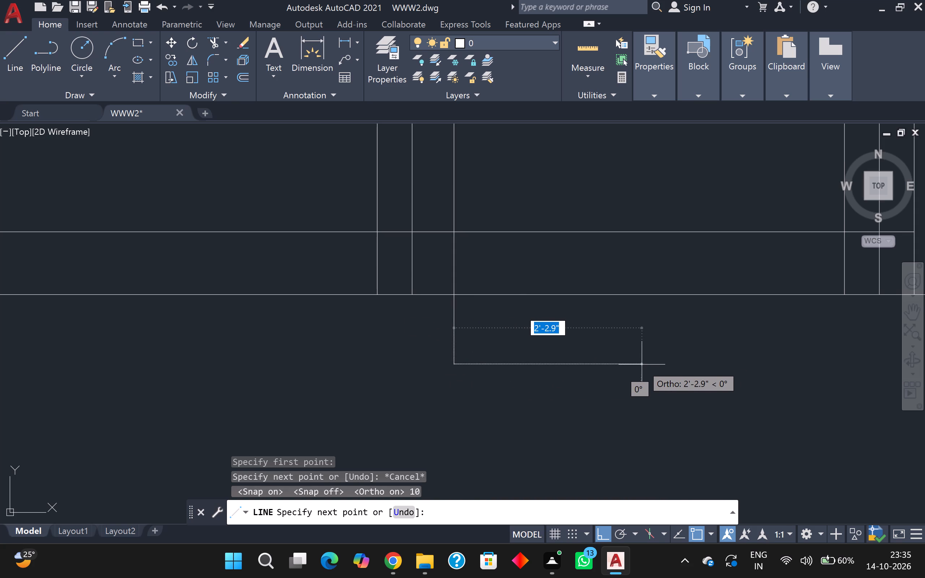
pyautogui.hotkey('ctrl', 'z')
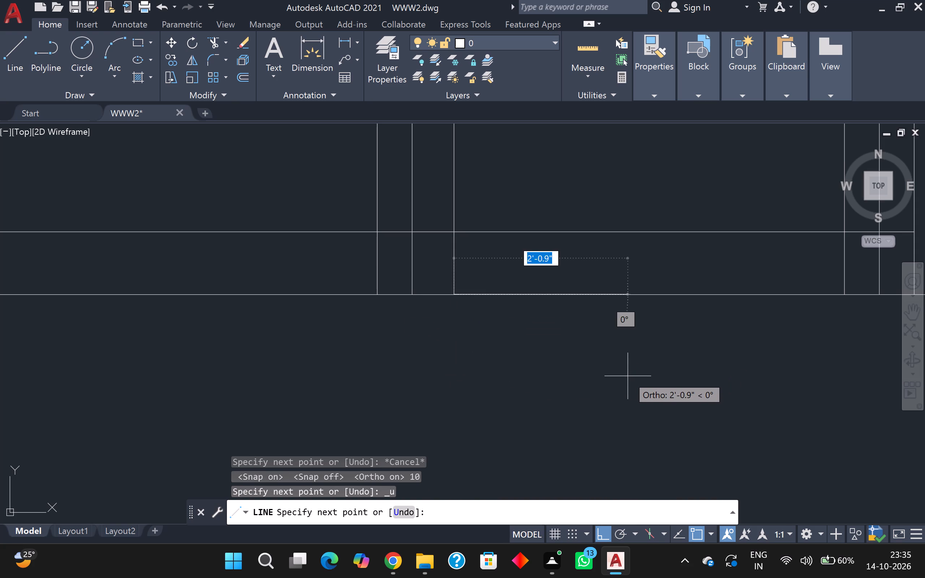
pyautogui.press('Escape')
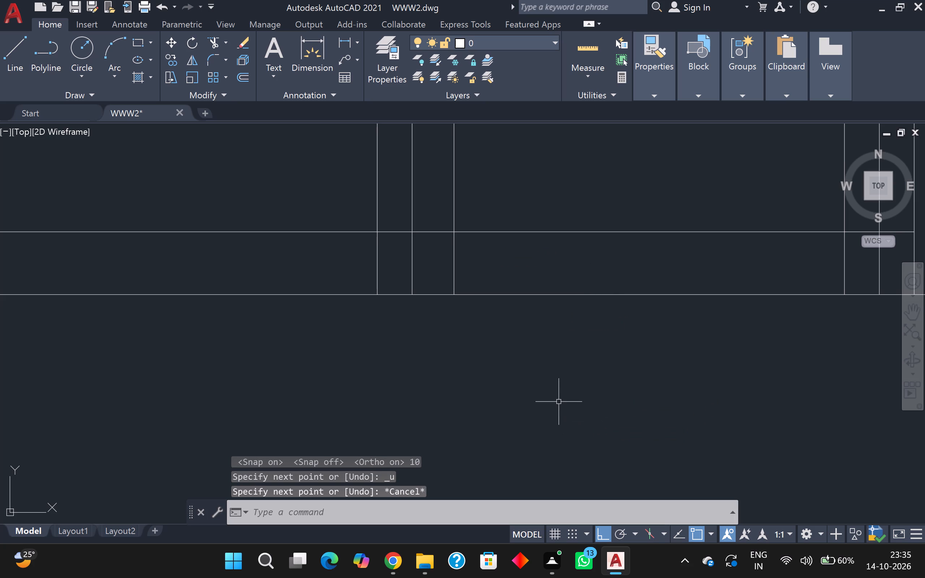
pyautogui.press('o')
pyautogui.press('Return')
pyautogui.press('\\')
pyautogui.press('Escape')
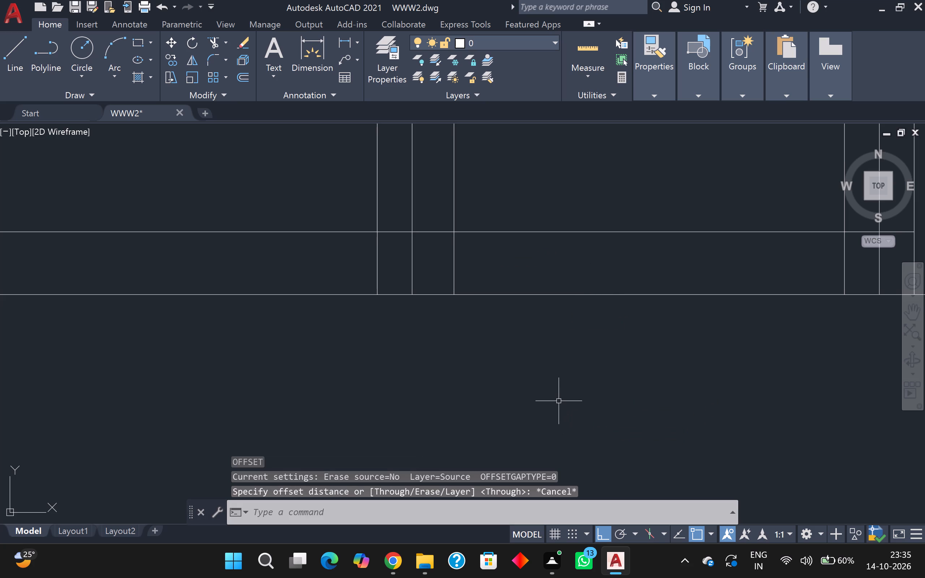
# Draw the entrance step below the outer wall with Line: 10" down, 4'-8" across to the entrance's right line, and 10" back up.
pyautogui.press('l')
pyautogui.press('Return')
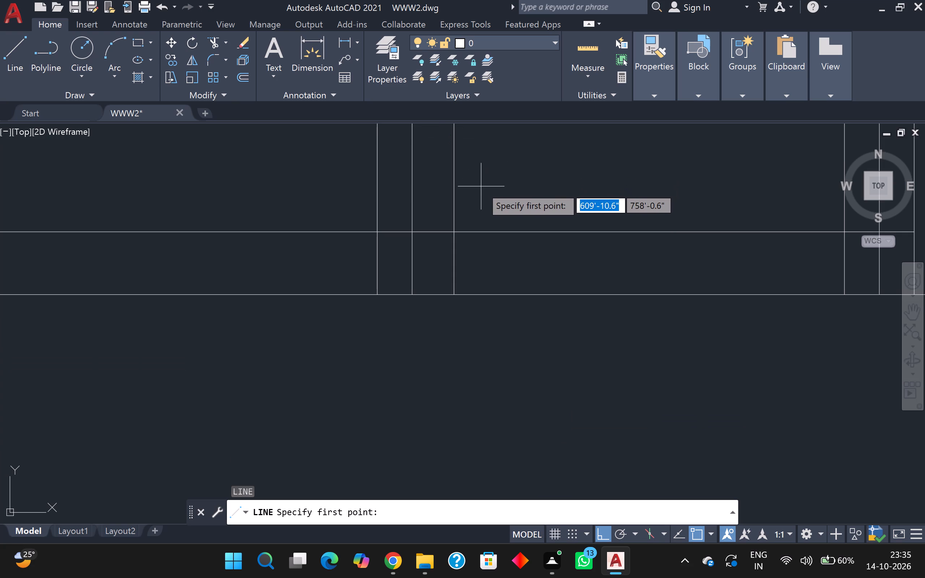
pyautogui.press('F8')
pyautogui.press('F8')
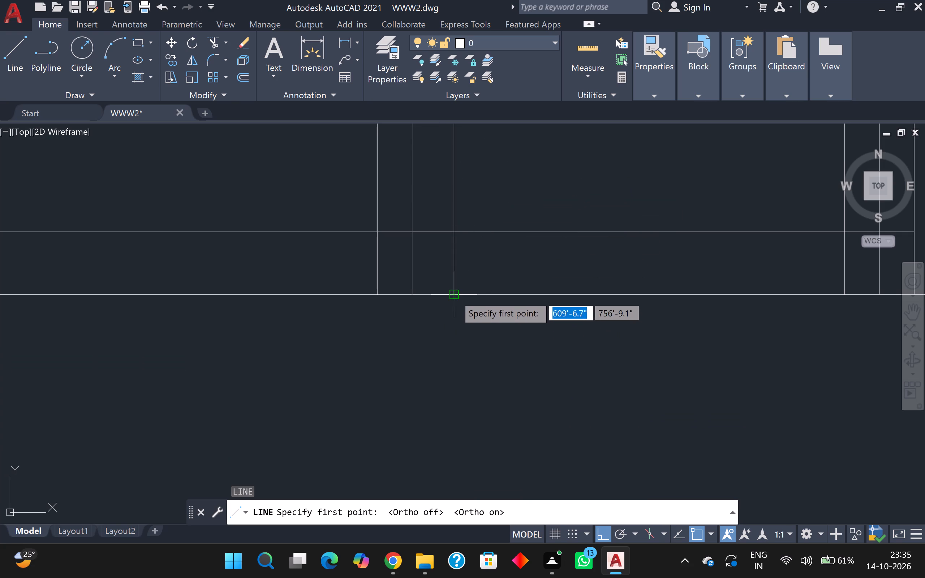
pyautogui.click(454, 299)
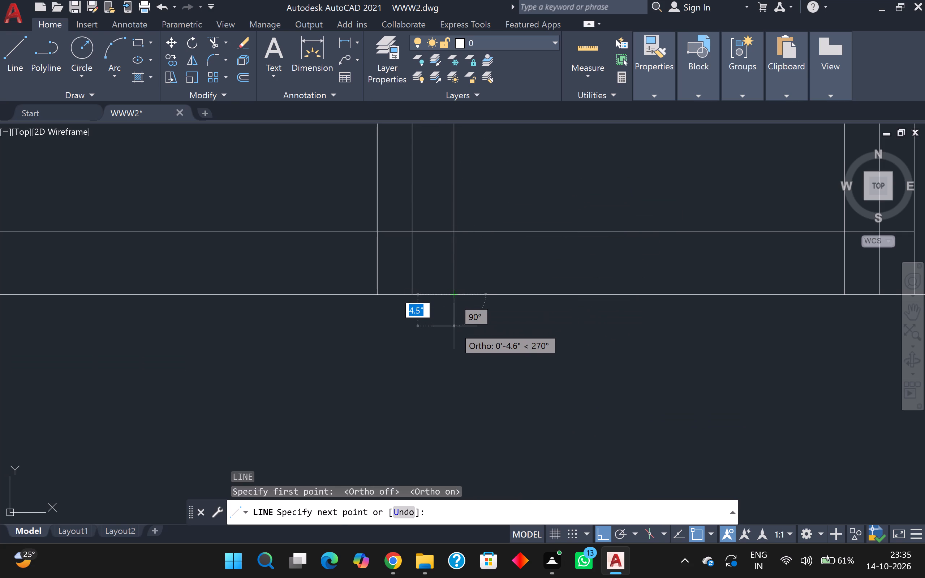
pyautogui.write('10')
pyautogui.press('Return')
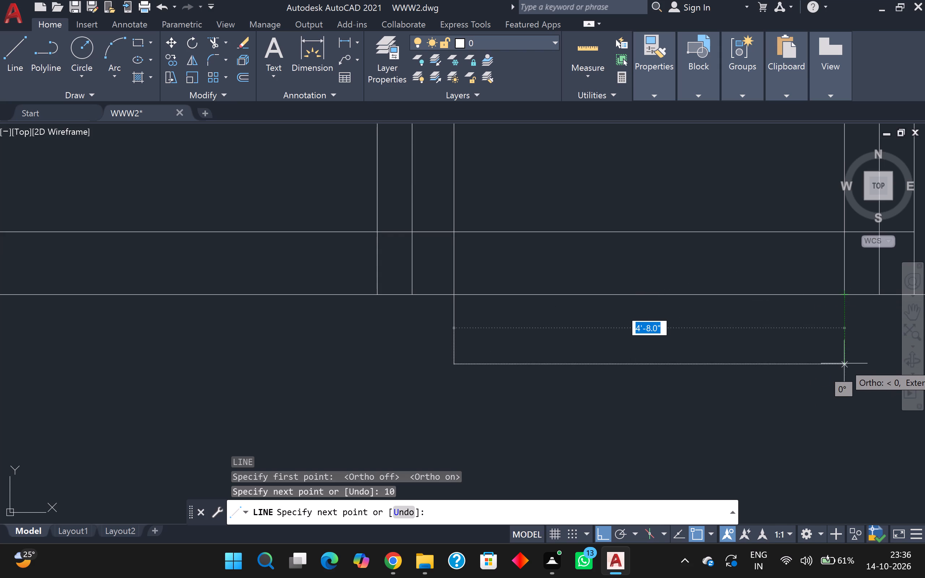
pyautogui.click(844, 362)
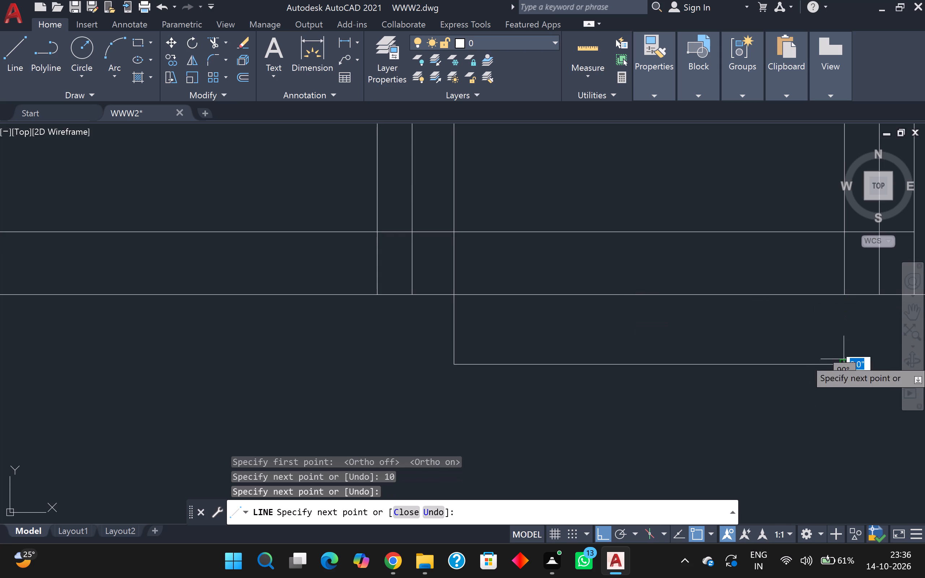
pyautogui.click(847, 298)
pyautogui.press('Escape')
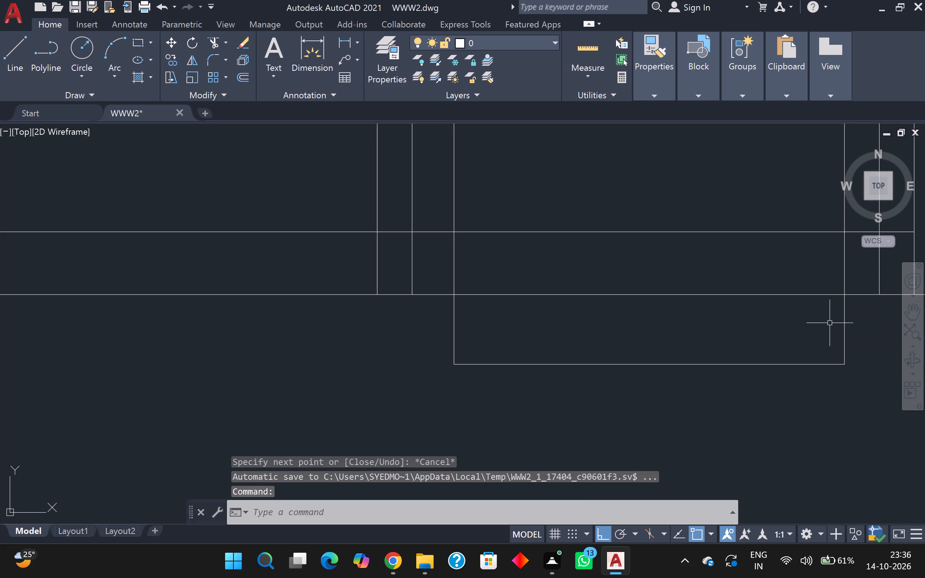
# Start an offset of the entrance step's front line, parallel to the bottom outer wall.
pyautogui.scroll(-1, 818, 323)
pyautogui.moveTo(816, 322); pyautogui.dragTo(651, 96, button='middle')
pyautogui.scroll(-2, 638, 243)
pyautogui.middleClick(638, 243)
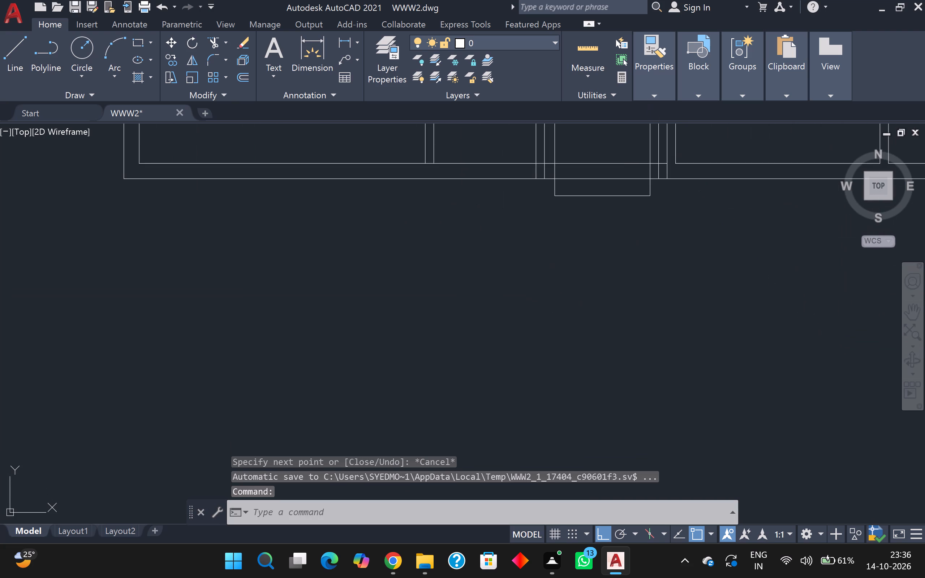
pyautogui.scroll(1, 608, 200)
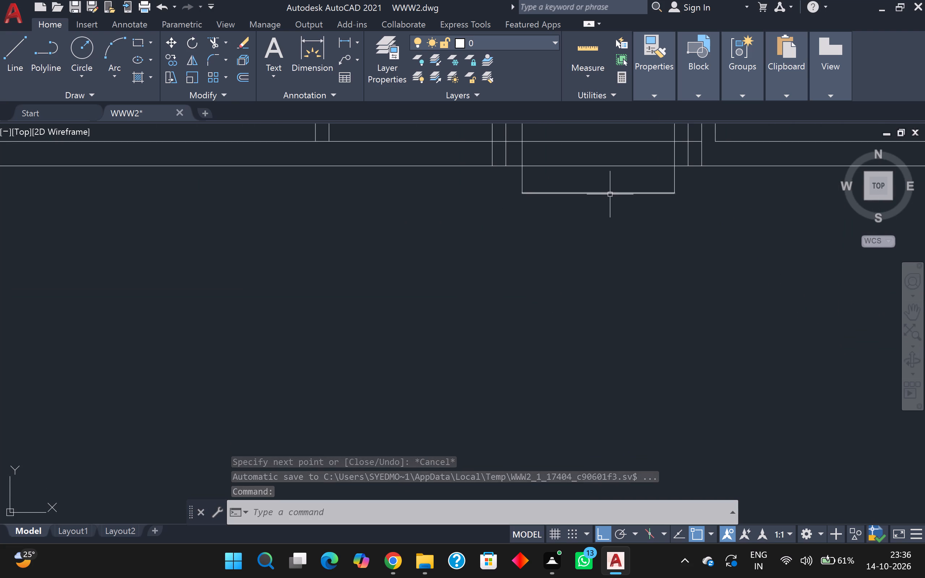
pyautogui.click(610, 194)
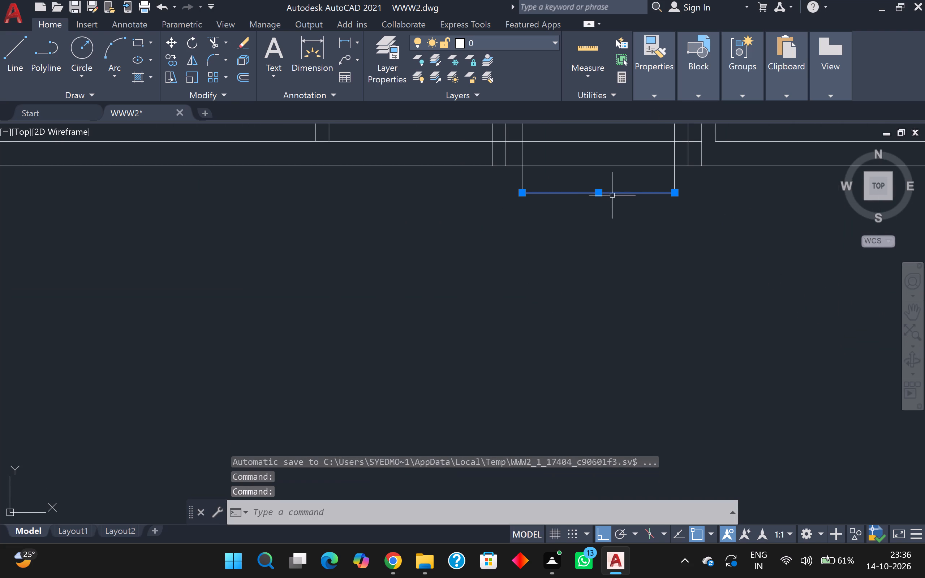
pyautogui.press('o')
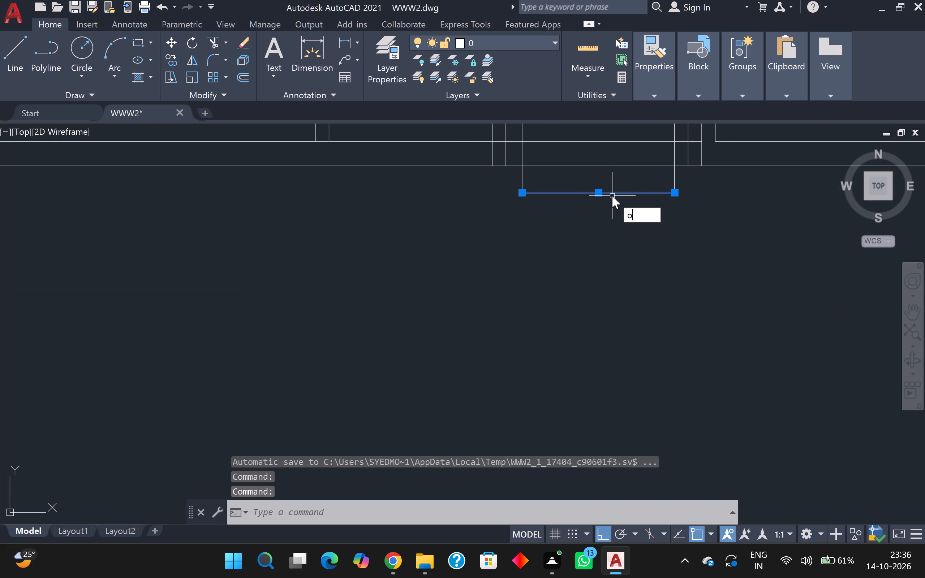
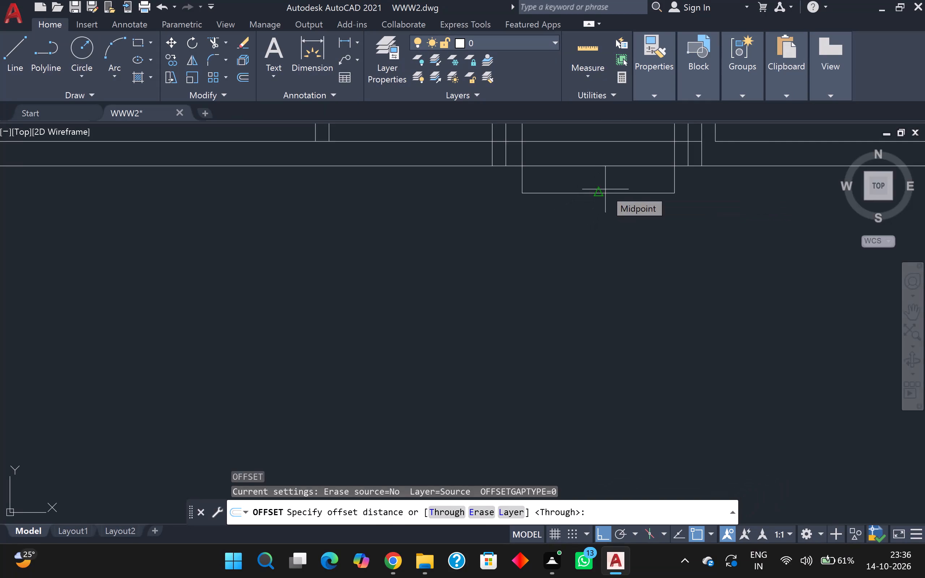
# Offset the entrance step's front line 10" downward, and offset the resulting line another 10" downward.
pyautogui.press('Return')
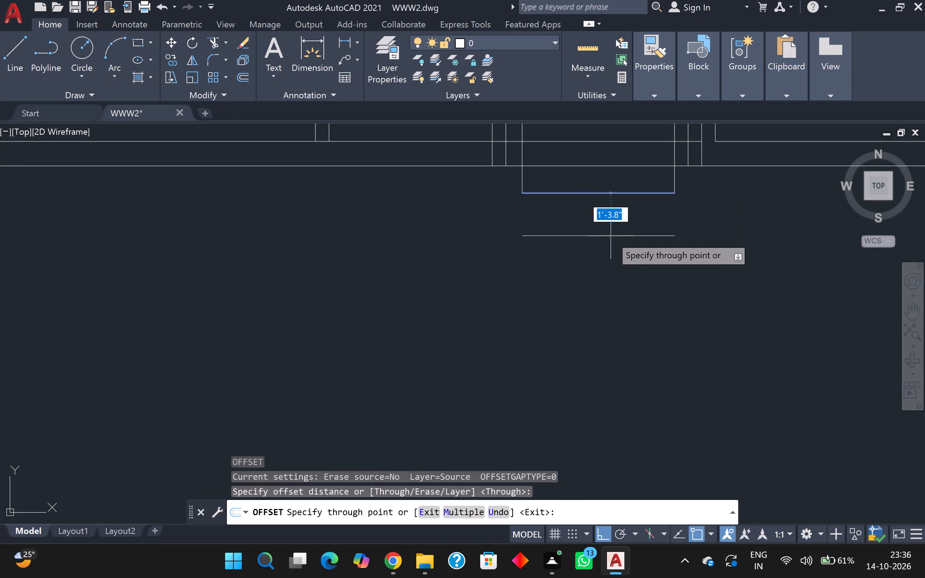
pyautogui.write('10')
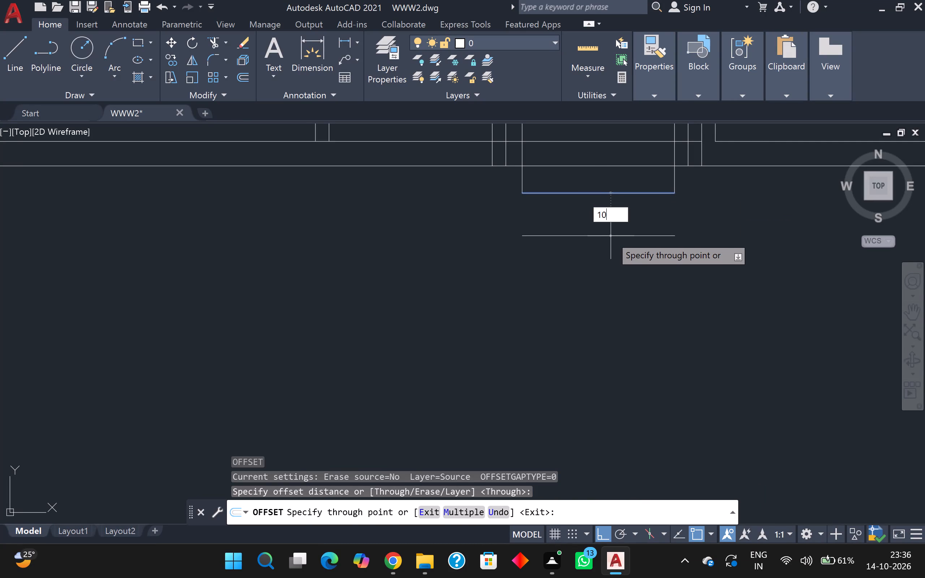
pyautogui.press('Return')
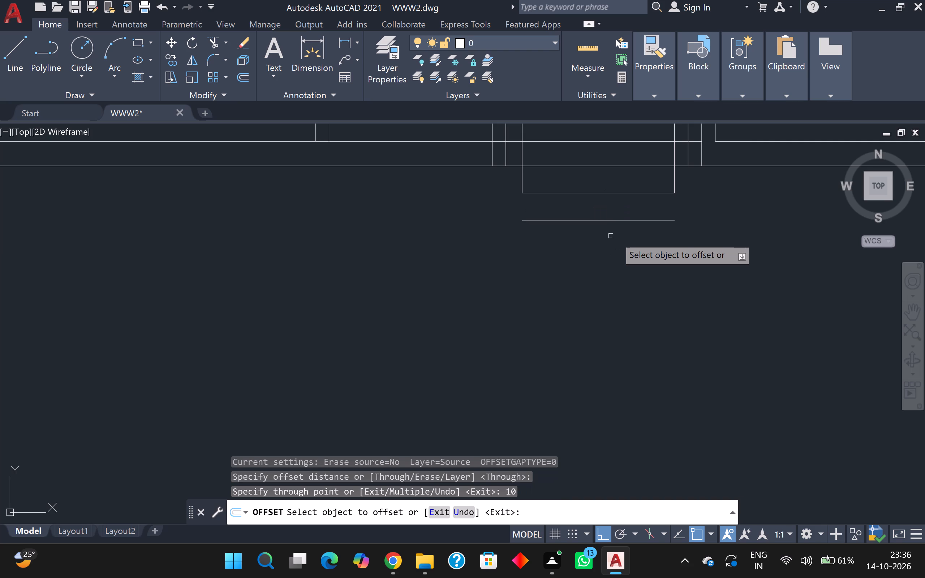
pyautogui.click(616, 222)
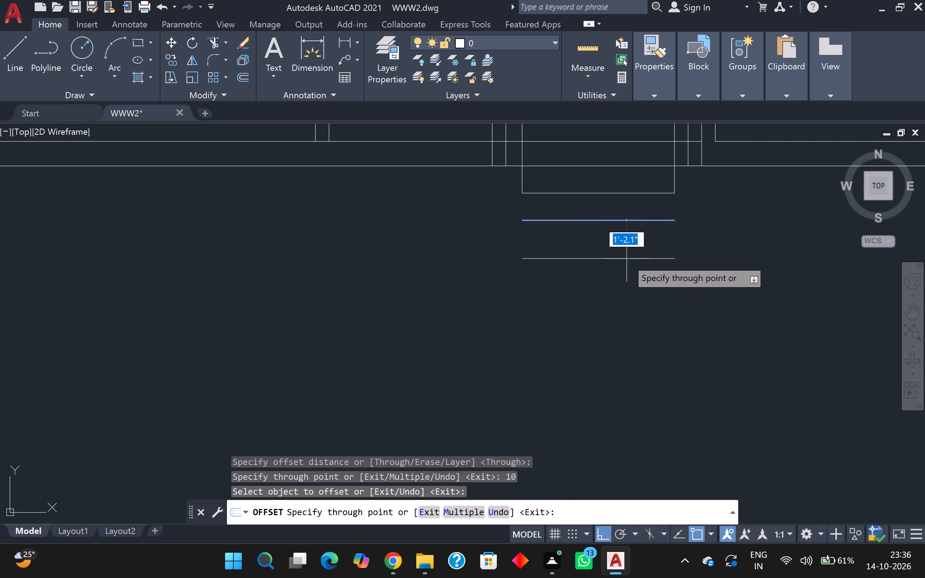
pyautogui.write('10')
pyautogui.press('Return')
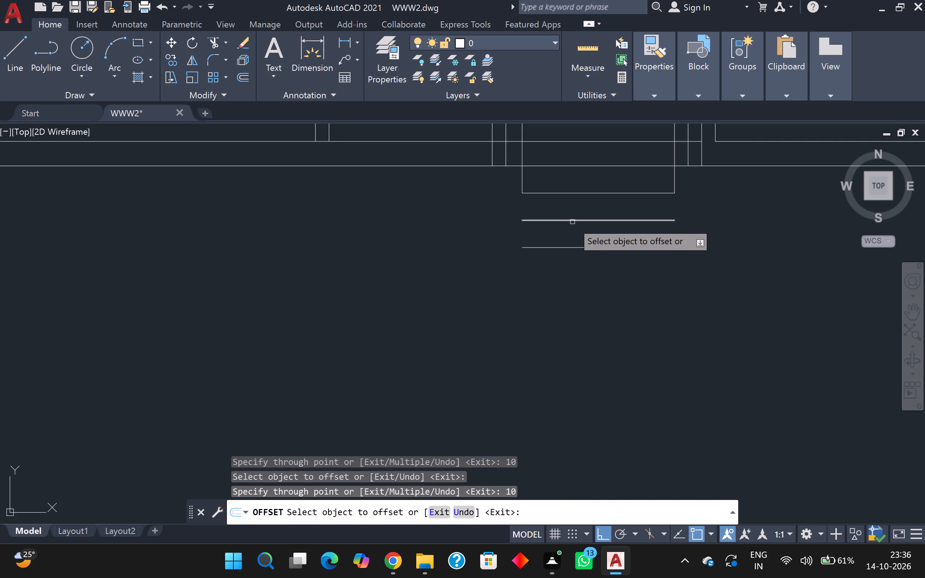
pyautogui.press('Escape')
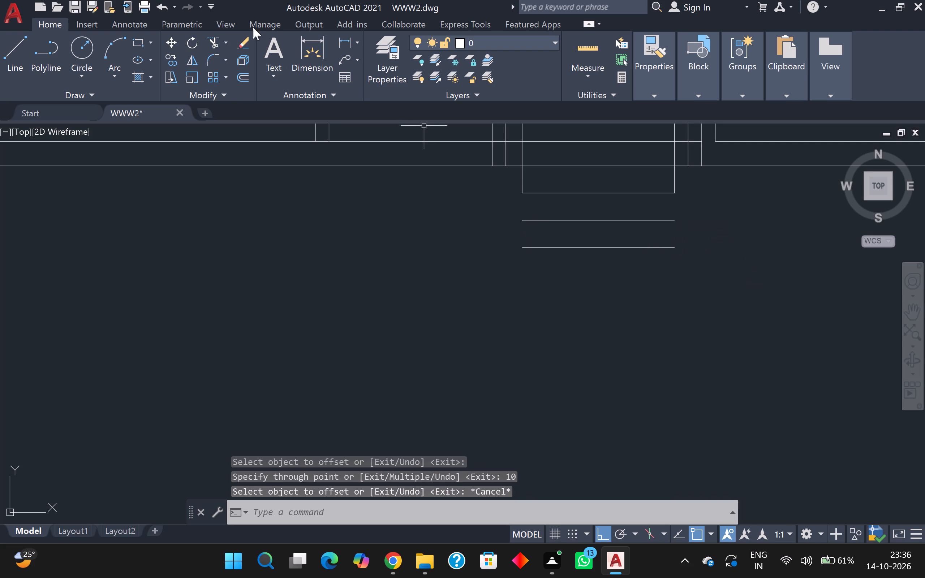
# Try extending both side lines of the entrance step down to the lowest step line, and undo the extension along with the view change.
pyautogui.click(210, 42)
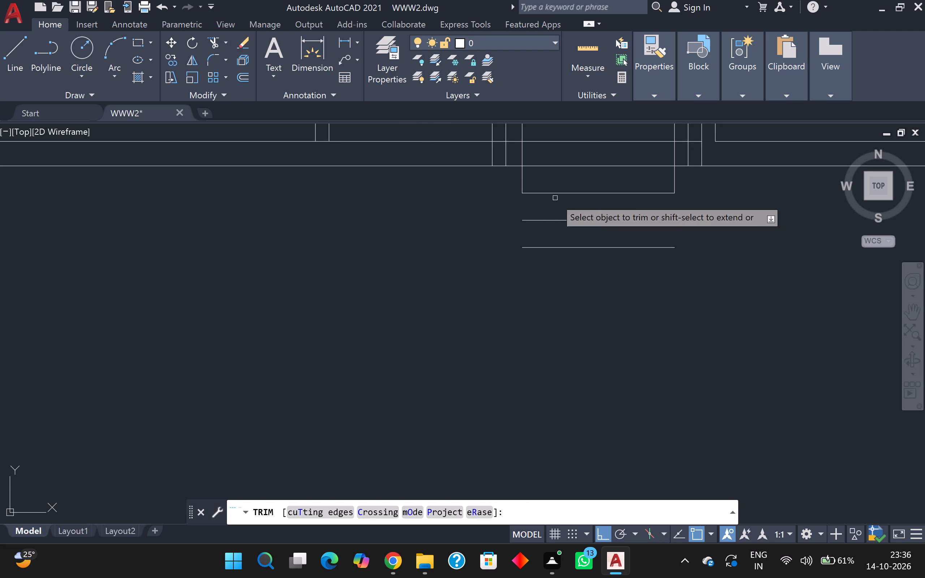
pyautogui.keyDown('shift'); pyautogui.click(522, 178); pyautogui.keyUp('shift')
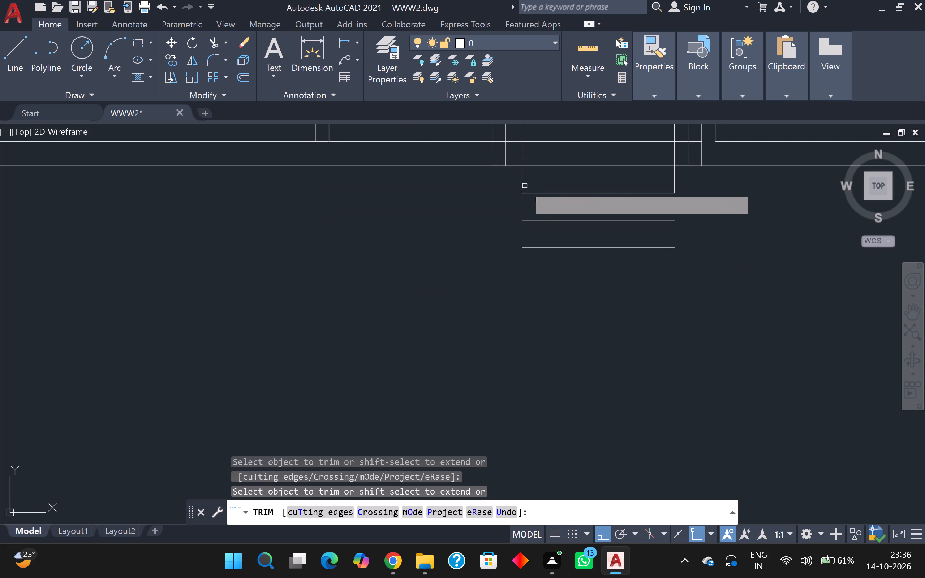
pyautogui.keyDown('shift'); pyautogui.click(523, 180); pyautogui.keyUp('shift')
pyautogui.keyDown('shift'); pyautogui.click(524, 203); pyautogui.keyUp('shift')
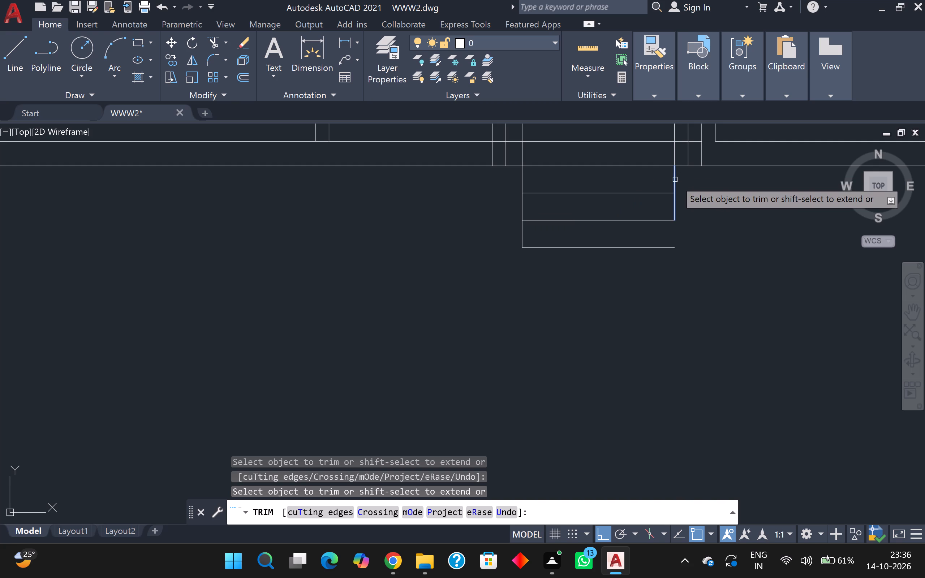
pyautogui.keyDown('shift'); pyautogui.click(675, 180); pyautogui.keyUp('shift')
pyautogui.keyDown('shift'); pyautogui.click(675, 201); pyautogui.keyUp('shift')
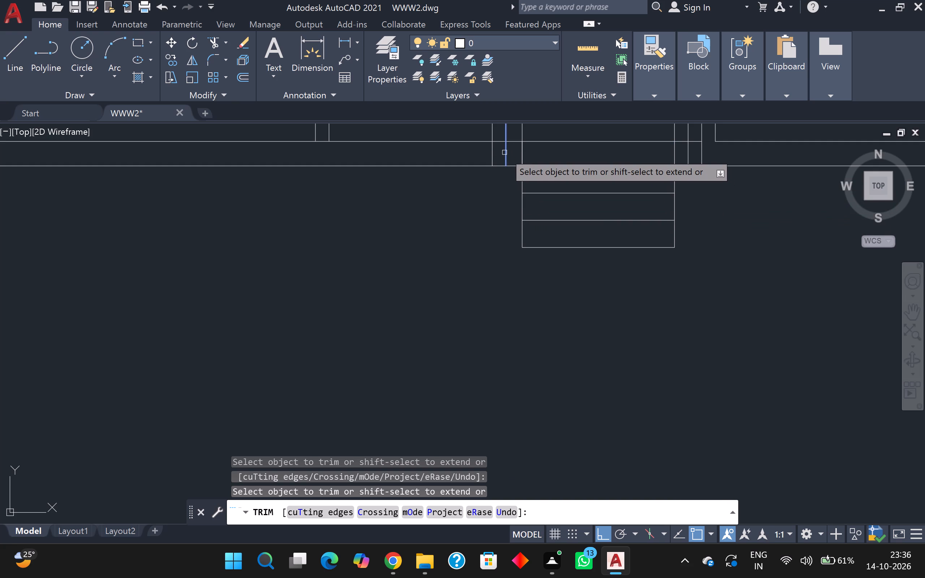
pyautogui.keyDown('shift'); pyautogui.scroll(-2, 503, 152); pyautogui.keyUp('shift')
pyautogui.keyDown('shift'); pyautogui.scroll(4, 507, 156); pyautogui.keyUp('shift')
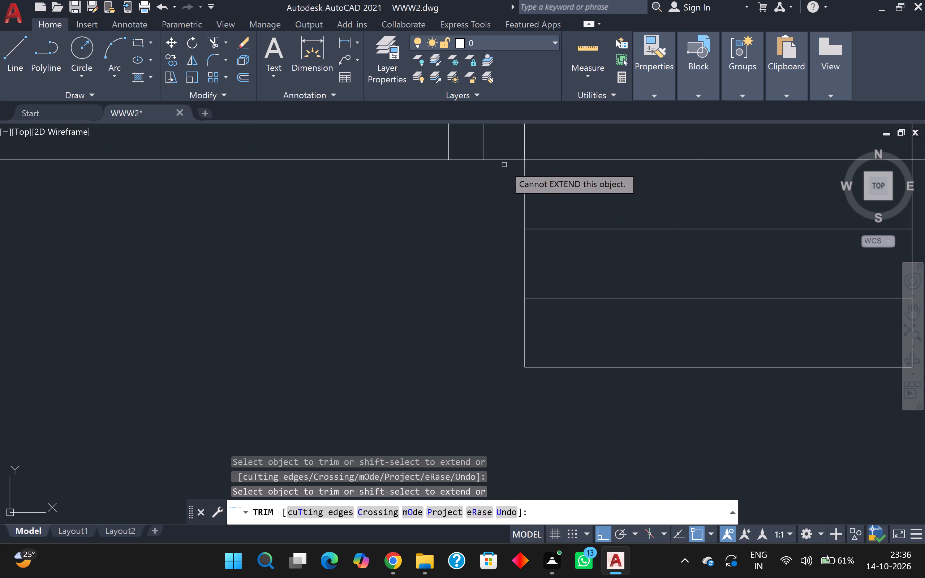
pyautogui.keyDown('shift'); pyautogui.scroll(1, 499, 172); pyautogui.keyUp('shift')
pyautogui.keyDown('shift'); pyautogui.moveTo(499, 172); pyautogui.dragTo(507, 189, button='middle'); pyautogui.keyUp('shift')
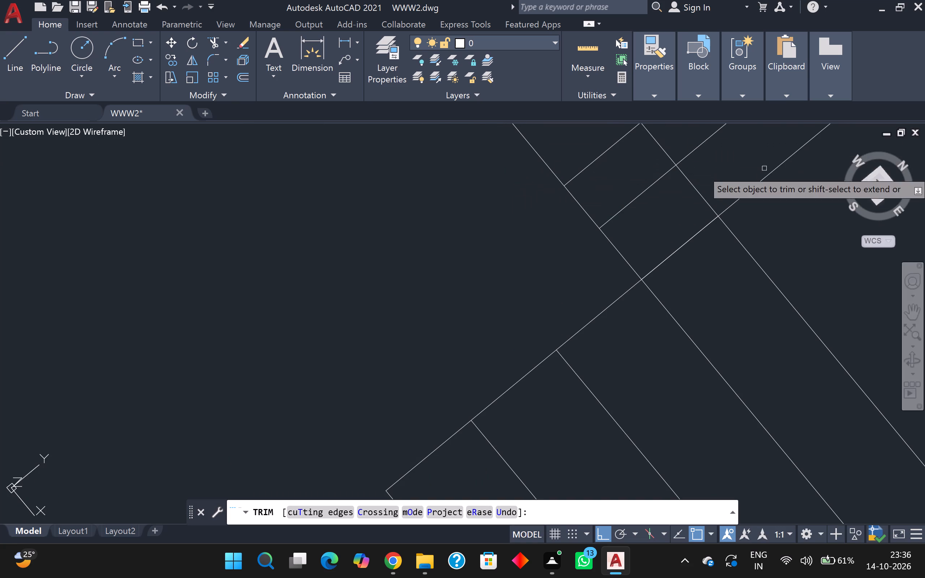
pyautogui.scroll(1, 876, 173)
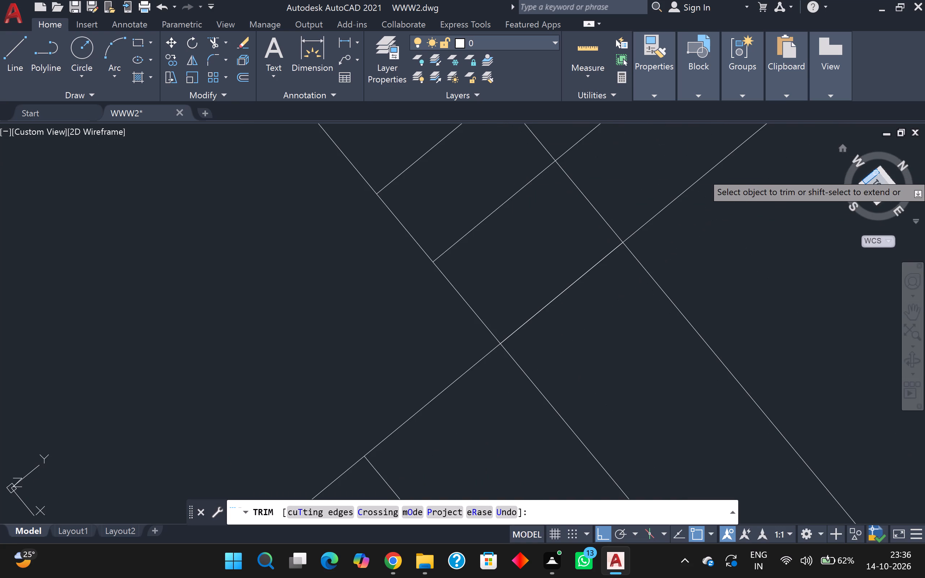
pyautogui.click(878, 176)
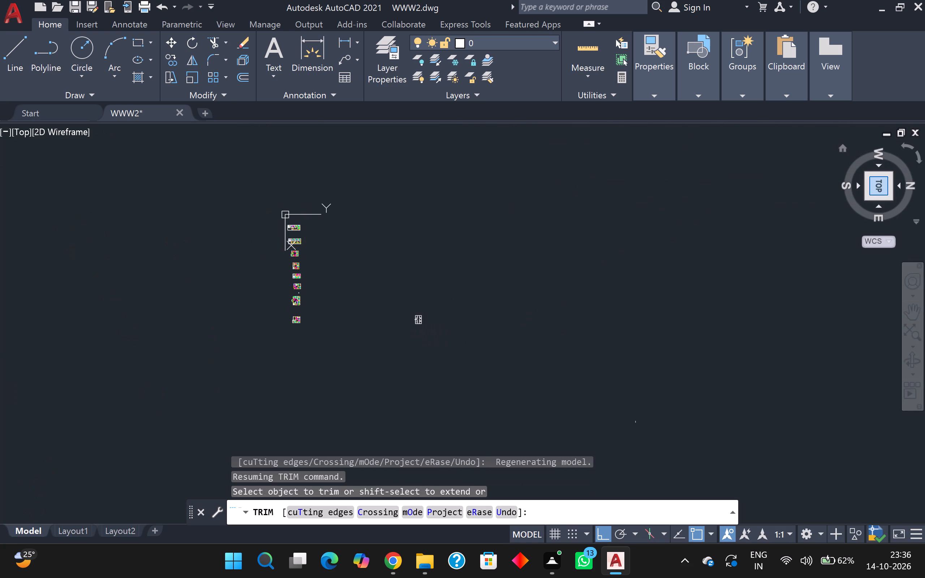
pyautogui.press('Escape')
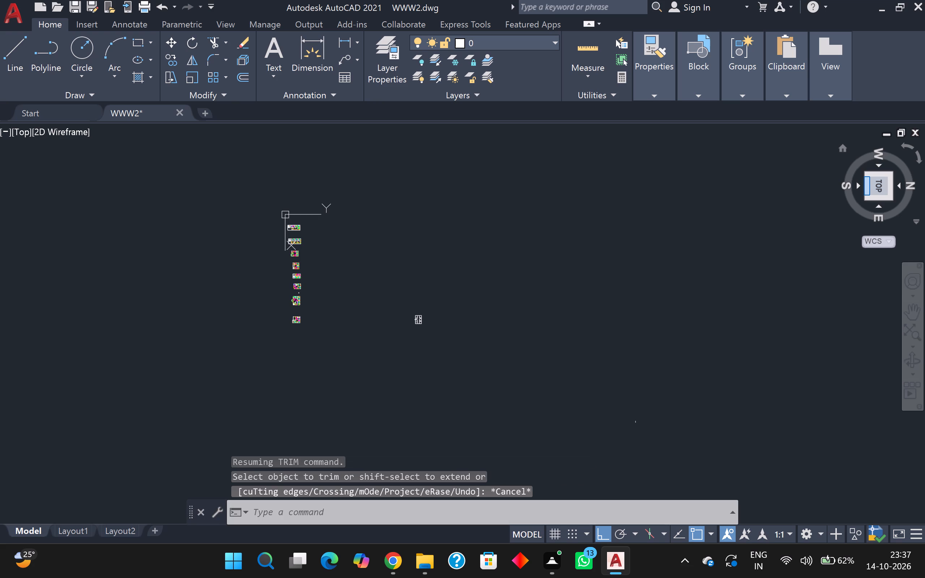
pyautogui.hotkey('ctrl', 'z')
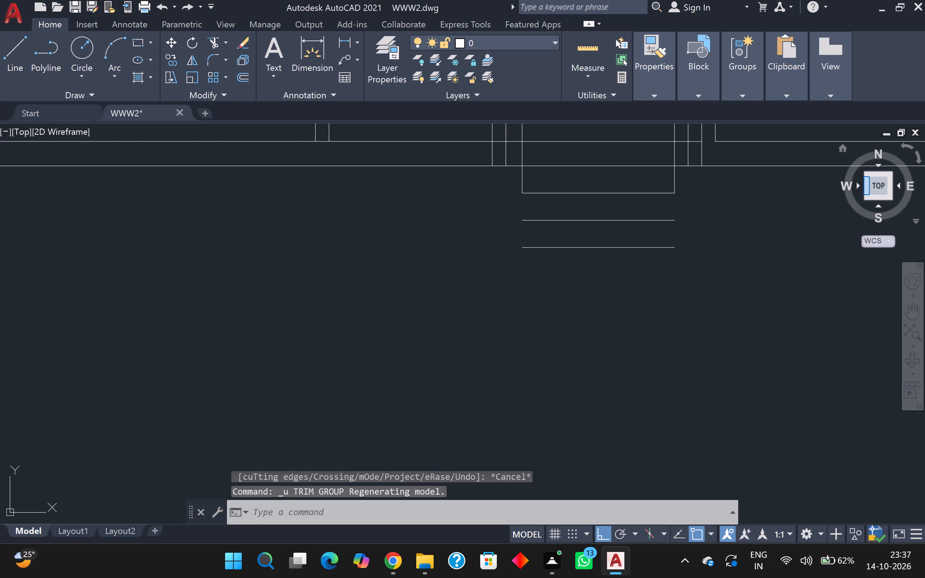
# Extend the left and right side lines of the entrance step down past the middle step line to the lowest one.
pyautogui.scroll(-1, 738, 217)
pyautogui.moveTo(735, 217); pyautogui.dragTo(720, 267, button='middle')
pyautogui.scroll(1, 718, 267)
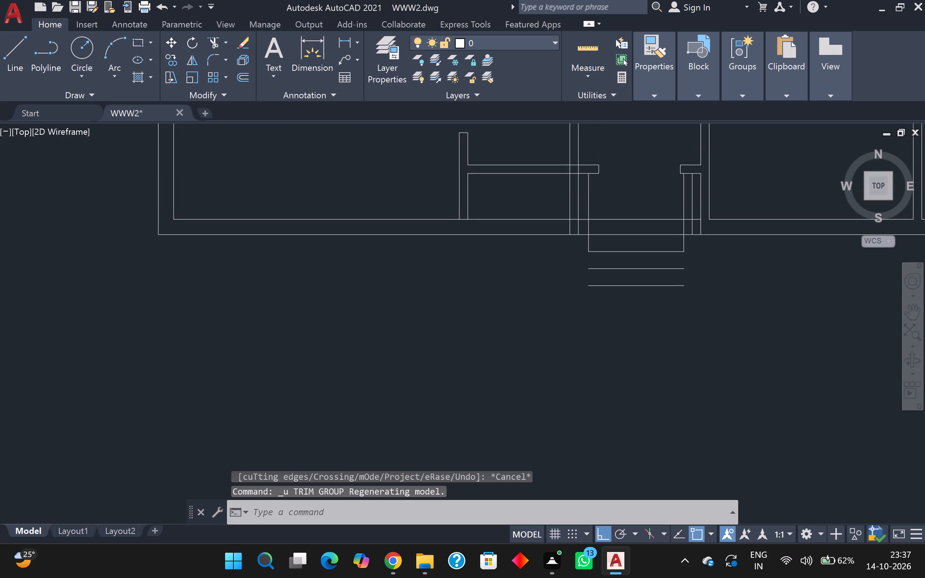
pyautogui.scroll(1, 718, 267)
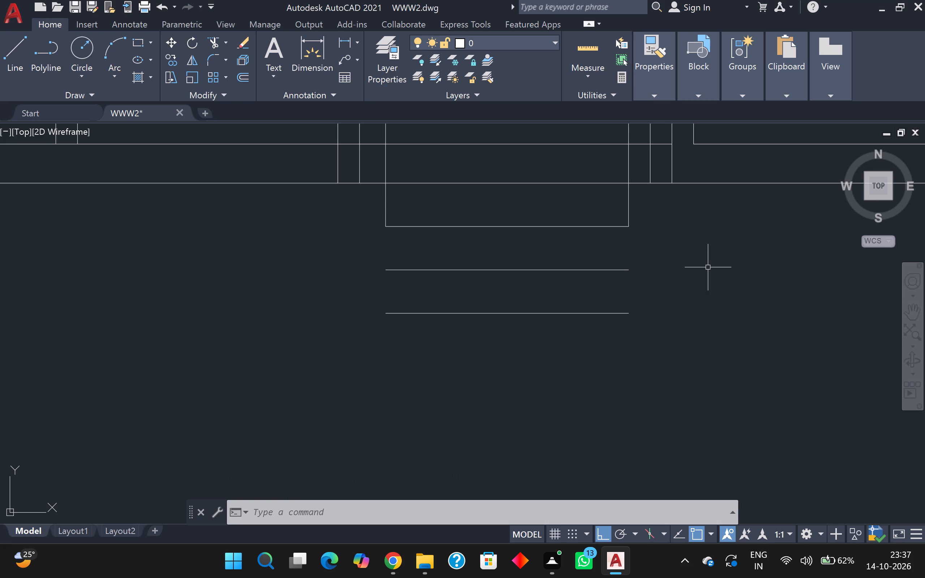
pyautogui.press('space')
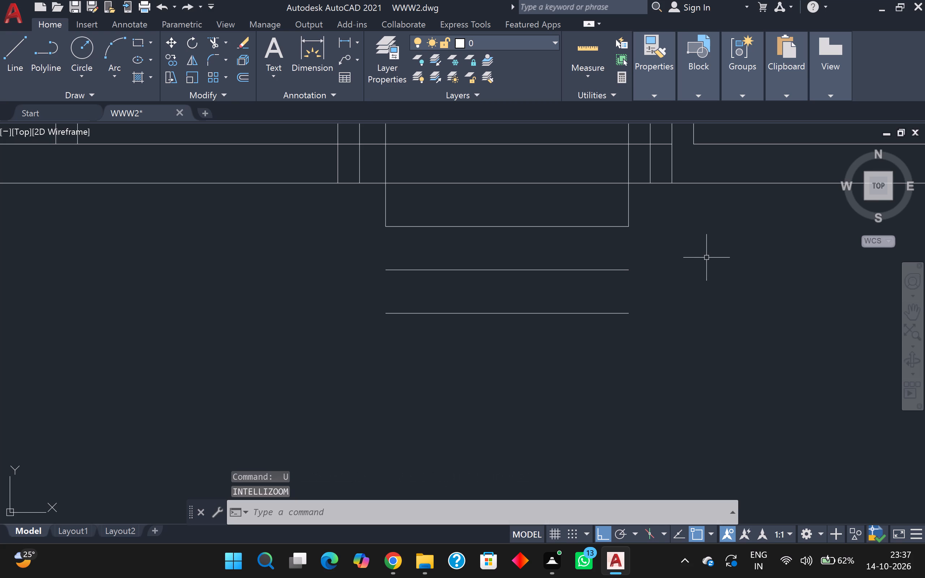
pyautogui.click(221, 48)
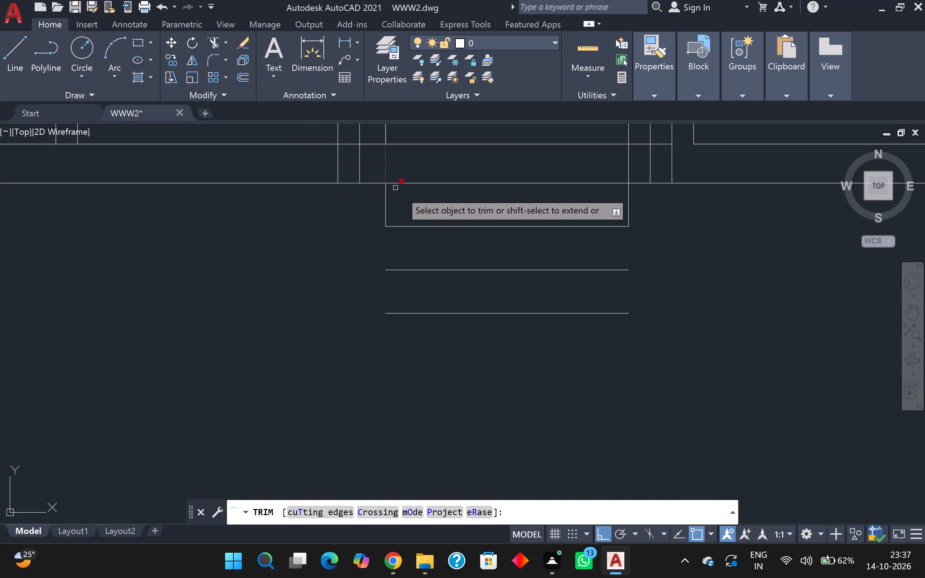
pyautogui.keyDown('shift'); pyautogui.click(387, 204); pyautogui.keyUp('shift')
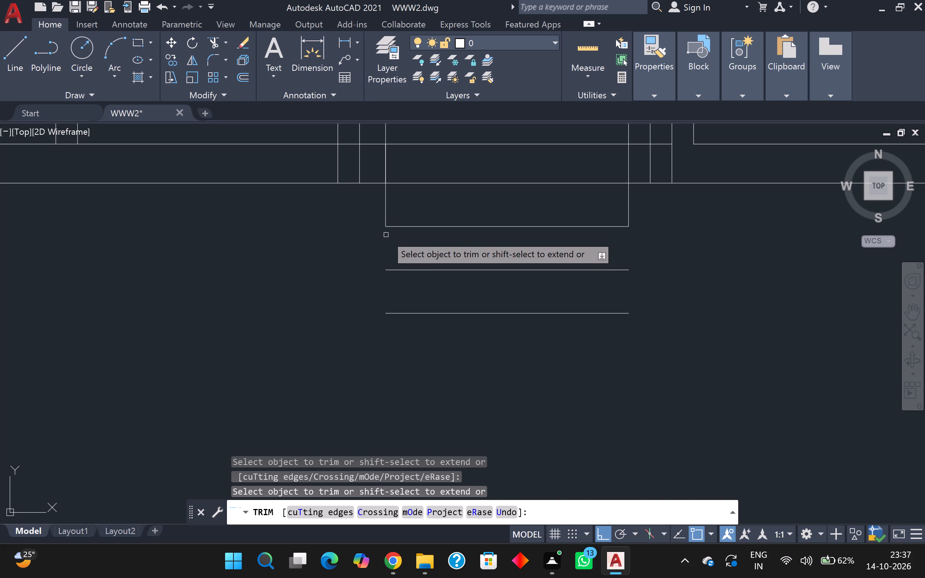
pyautogui.keyDown('shift'); pyautogui.click(386, 215); pyautogui.keyUp('shift')
pyautogui.keyDown('shift'); pyautogui.click(384, 237); pyautogui.keyUp('shift')
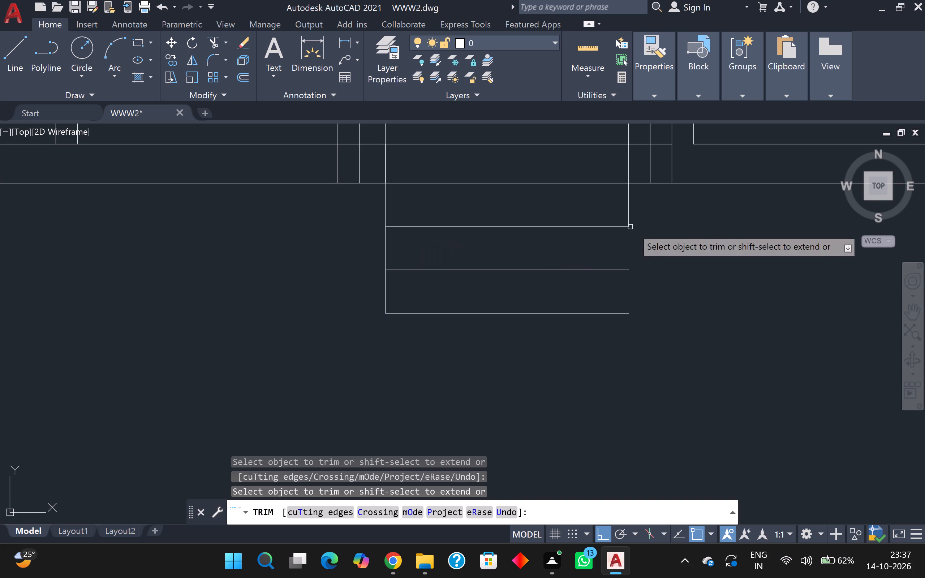
pyautogui.keyDown('shift'); pyautogui.click(628, 210); pyautogui.keyUp('shift')
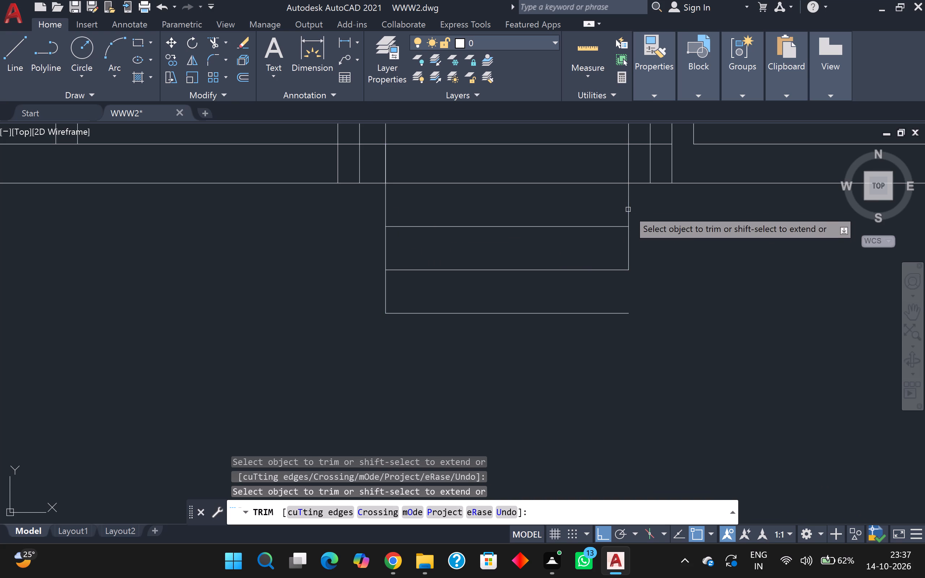
pyautogui.keyDown('shift'); pyautogui.click(628, 236); pyautogui.keyUp('shift')
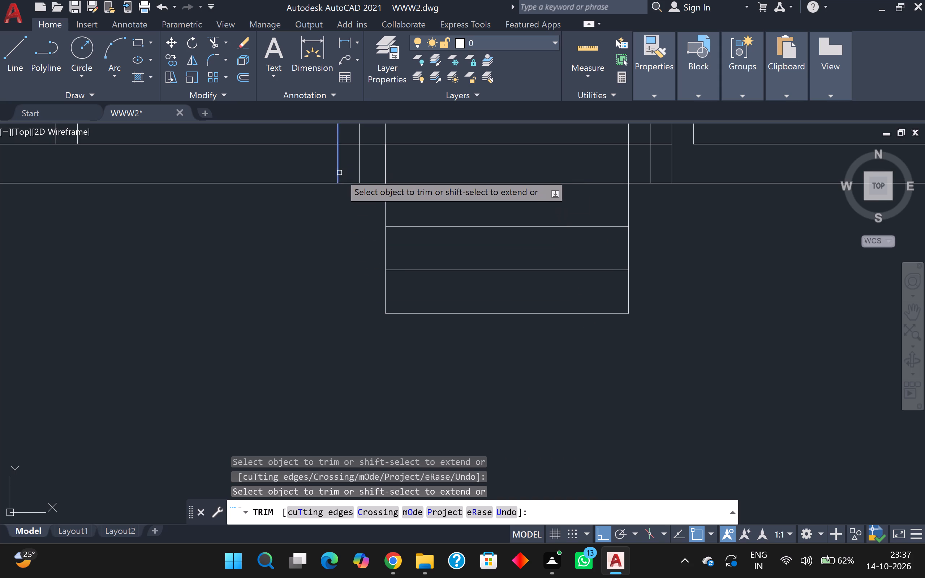
pyautogui.press('Escape')
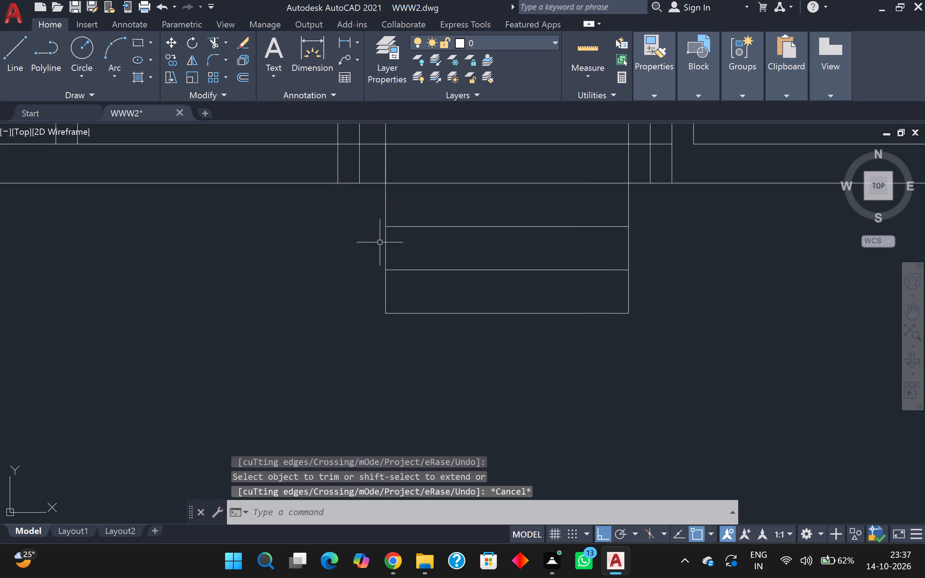
# Draw the left side wall of the steps with Line: 2'-6" down from the leftmost entrance line at the outer wall face, 11" across to the lowest step's corner.
pyautogui.press('l')
pyautogui.press('Return')
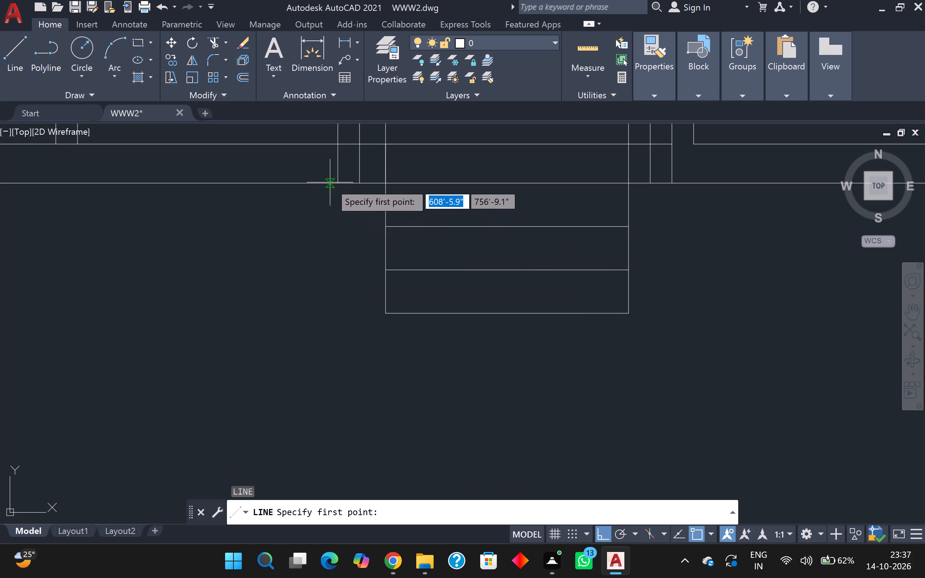
pyautogui.click(338, 178)
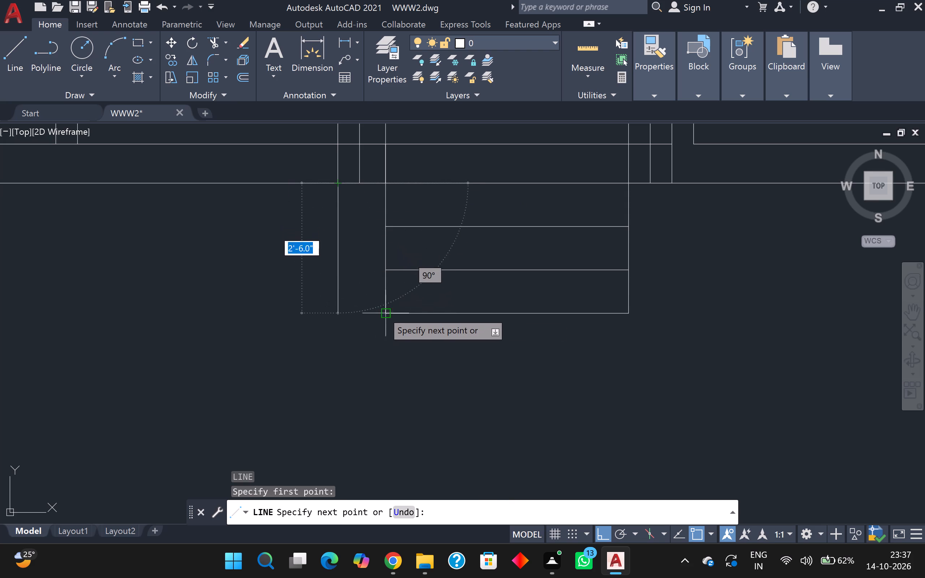
pyautogui.click(337, 315)
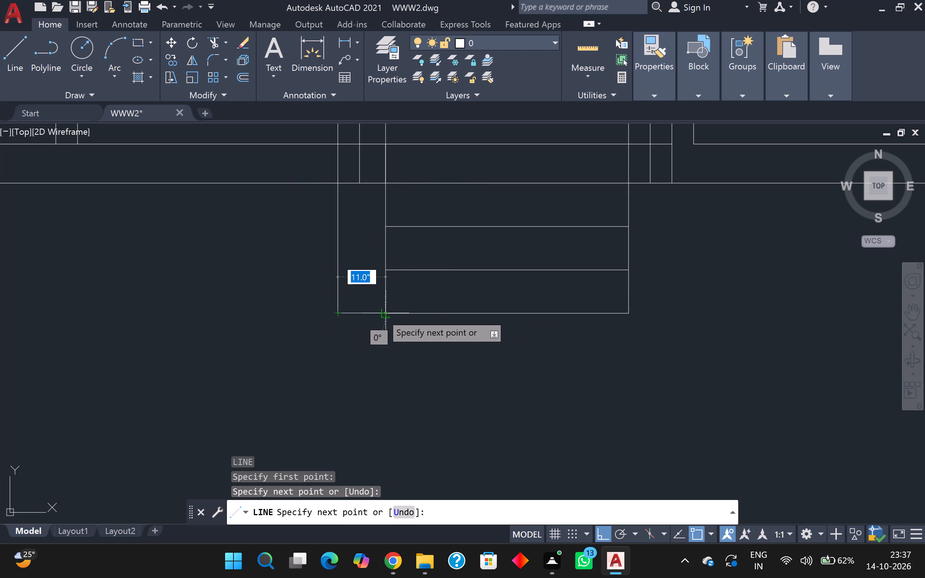
pyautogui.click(382, 313)
pyautogui.press('Escape')
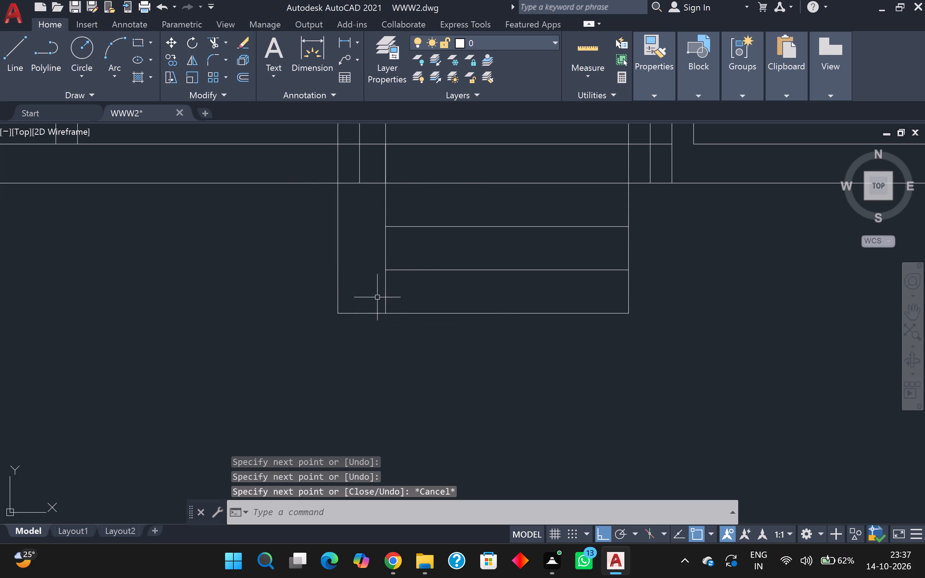
# Draw the right side wall of the steps: 2'-6" down from the rightmost entrance line at the outer wall face, and across to the lowest step's corner.
pyautogui.moveTo(730, 237); pyautogui.dragTo(729, 237, button='middle')
pyautogui.moveTo(729, 237); pyautogui.dragTo(619, 255, button='middle')
pyautogui.press('l')
pyautogui.press('Return')
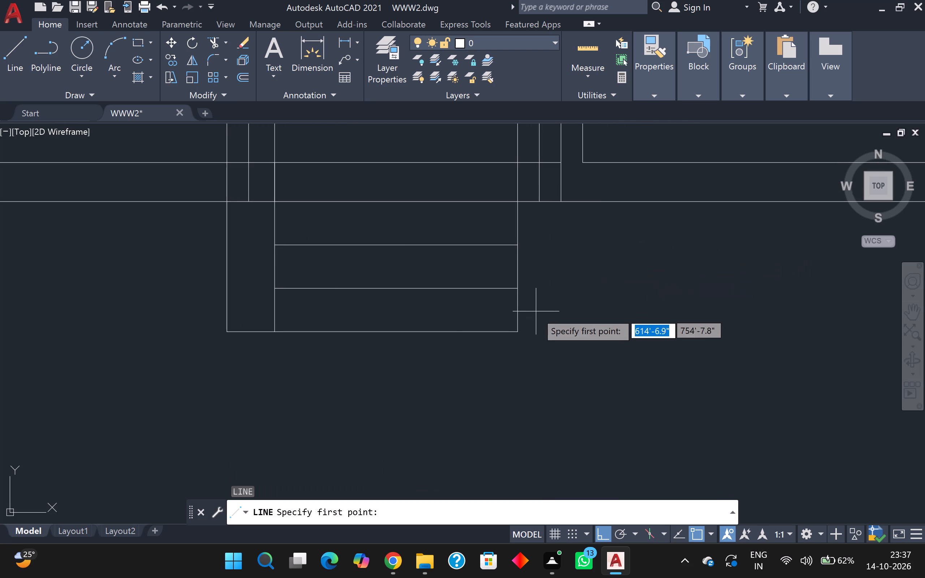
pyautogui.click(558, 201)
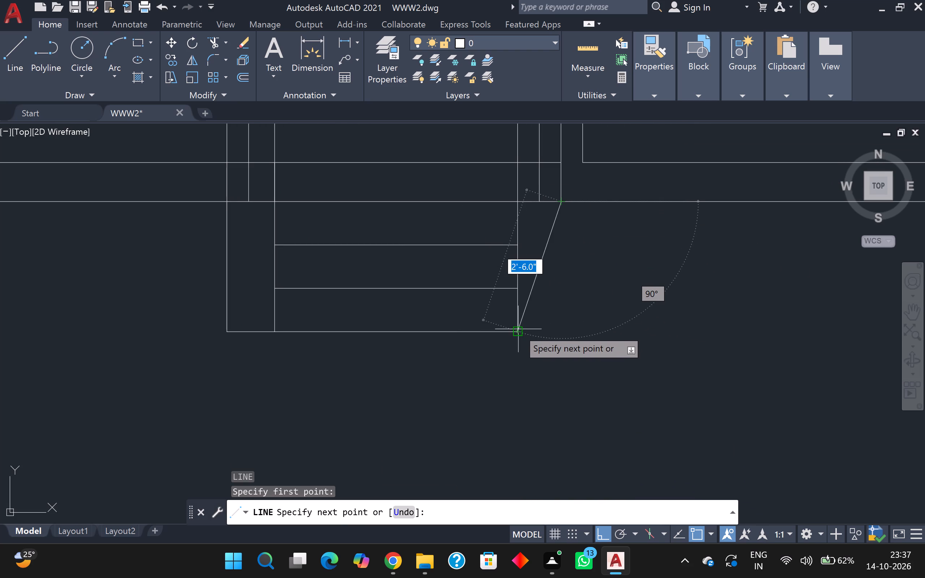
pyautogui.click(560, 329)
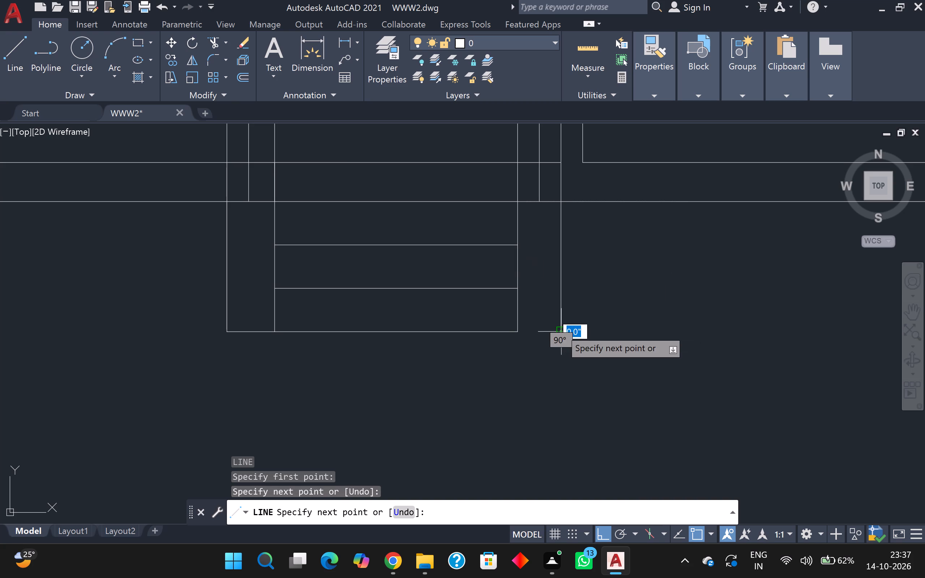
pyautogui.click(521, 329)
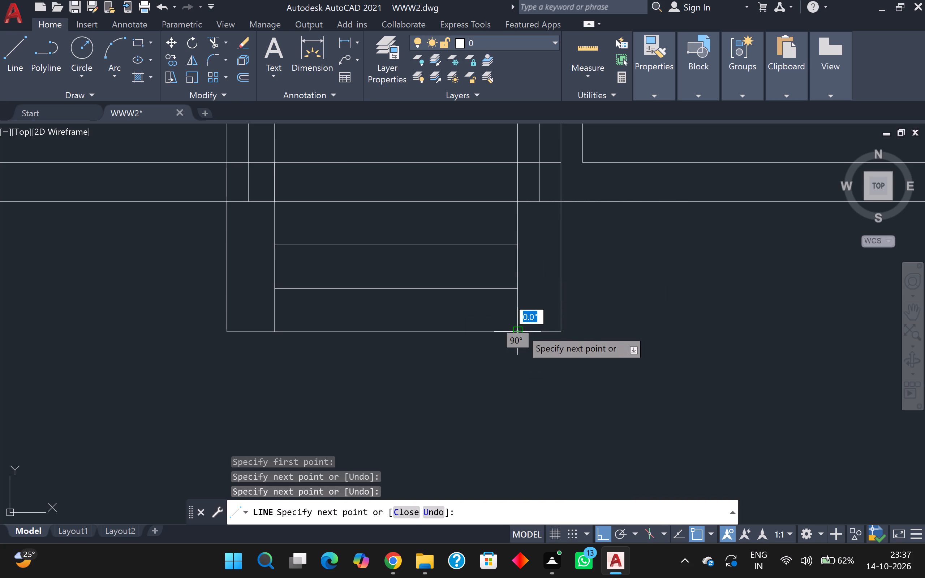
pyautogui.press('Escape')
pyautogui.scroll(-3, 519, 316)
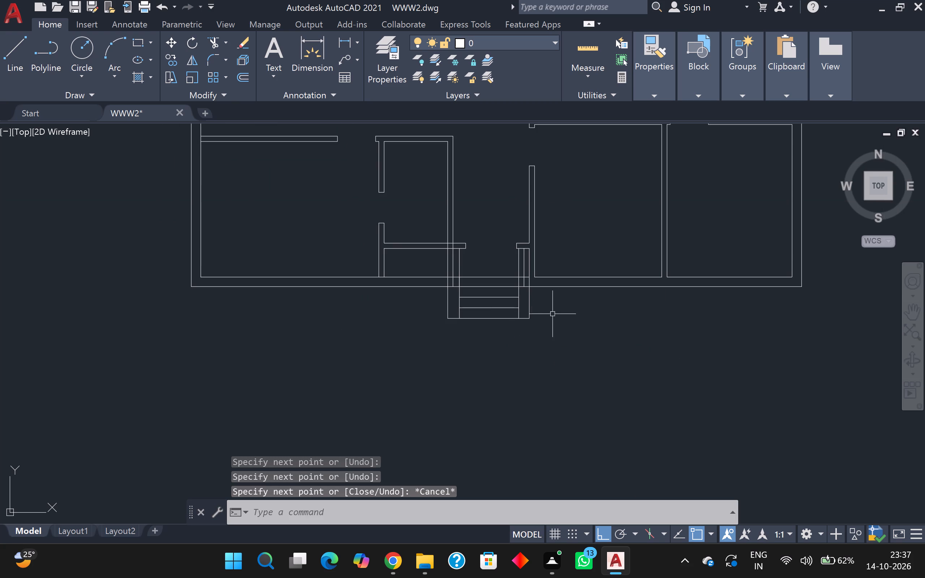
# Examine the entrance steps and their side walls up close, and the floor plan as a whole.
pyautogui.scroll(-2, 557, 312)
pyautogui.scroll(3, 559, 314)
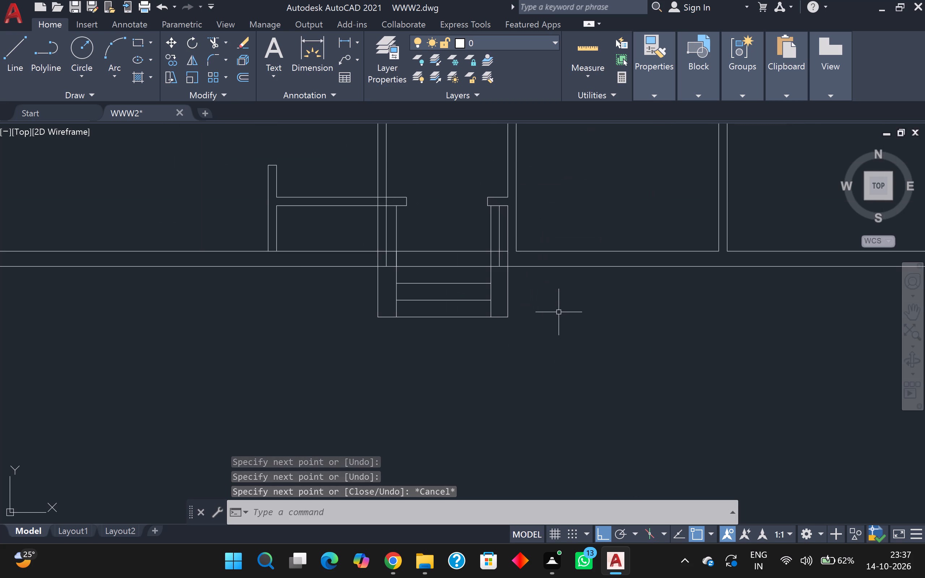
pyautogui.scroll(1, 558, 309)
pyautogui.moveTo(542, 288); pyautogui.dragTo(542, 318, button='middle')
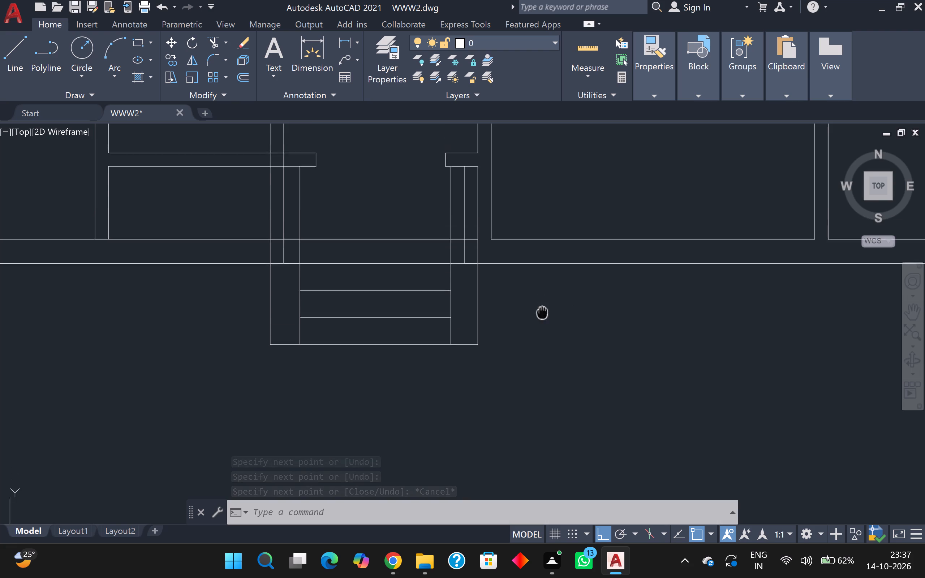
pyautogui.moveTo(542, 318); pyautogui.dragTo(543, 344, button='middle')
pyautogui.scroll(1, 543, 344)
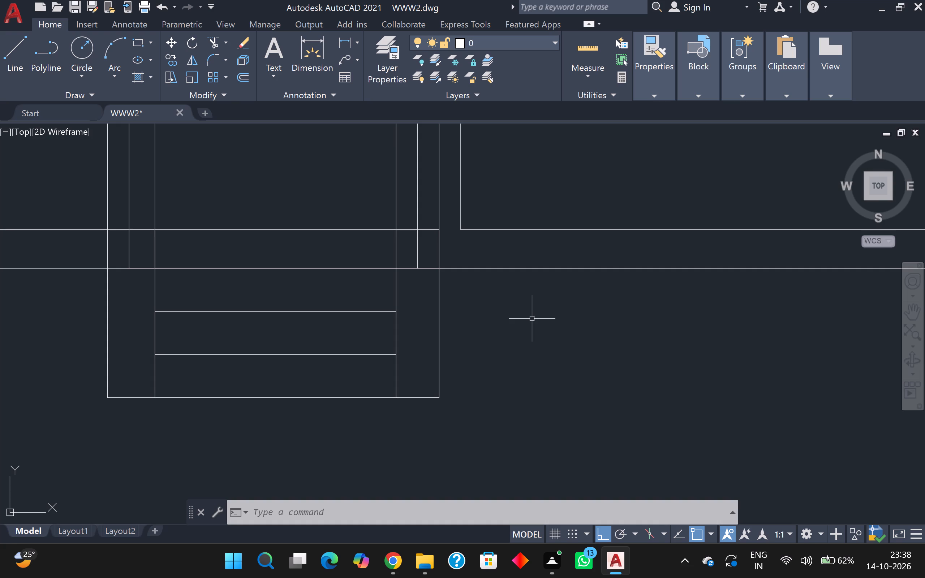
pyautogui.scroll(-3, 650, 180)
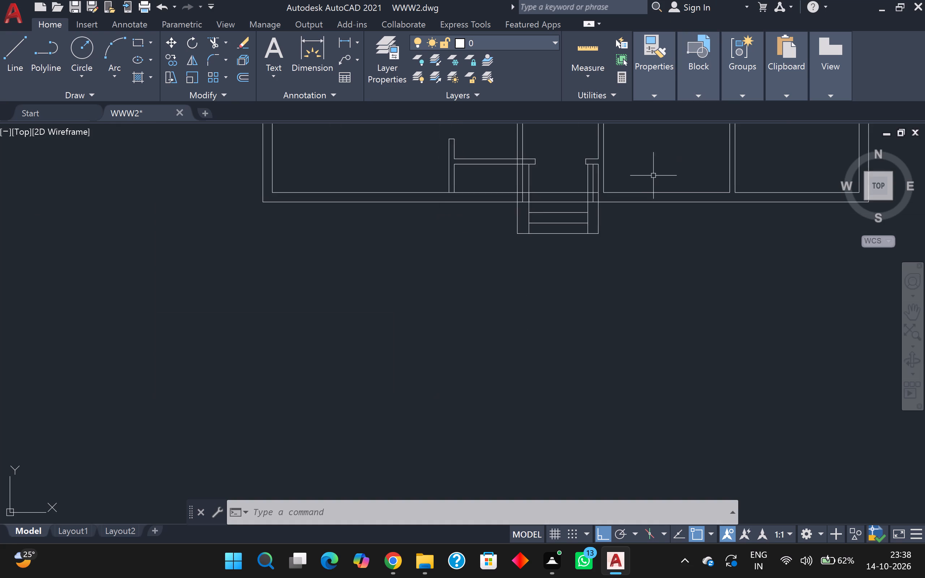
pyautogui.moveTo(654, 174); pyautogui.dragTo(528, 401, button='middle')
pyautogui.scroll(-2, 529, 385)
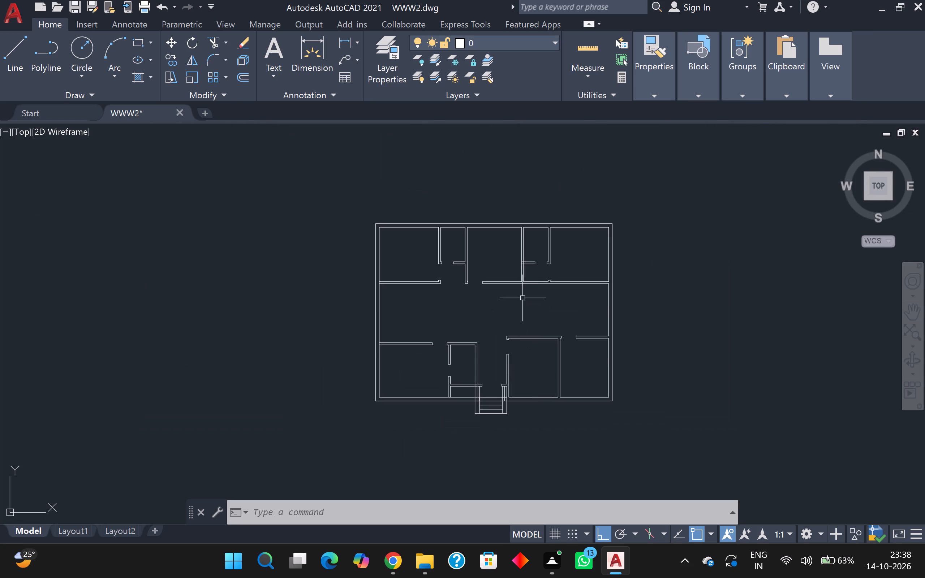
# Insert the Door - Metric dynamic block into the open central hall of the floor plan.
pyautogui.scroll(2, 521, 294)
pyautogui.scroll(-1, 519, 288)
pyautogui.scroll(1, 519, 286)
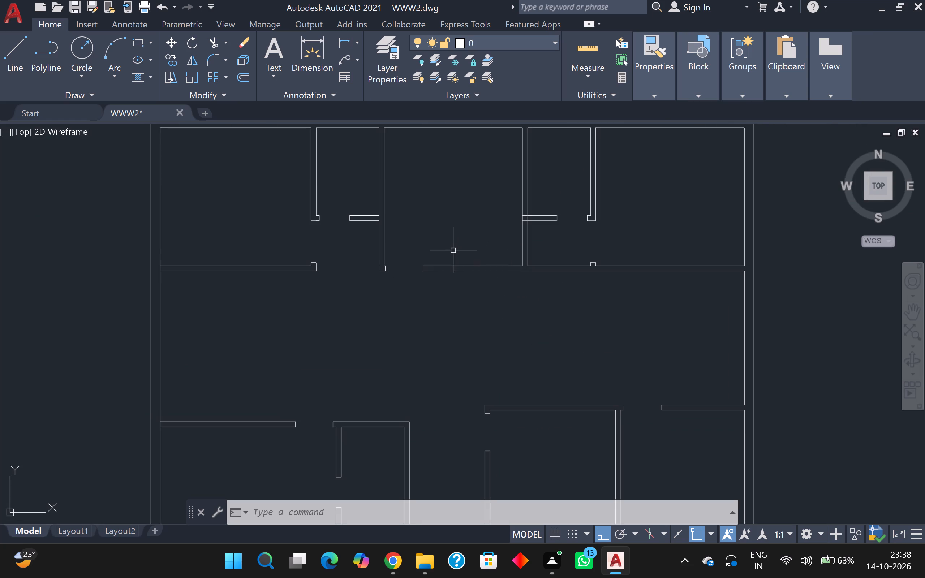
pyautogui.hotkey('ctrl', '3')
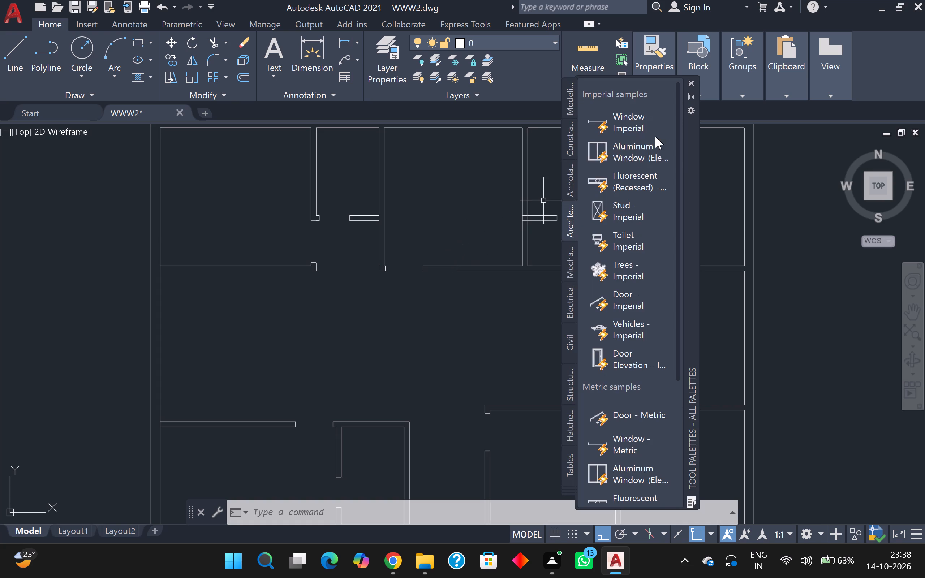
pyautogui.moveTo(610, 412); pyautogui.dragTo(453, 350)
pyautogui.press('Escape')
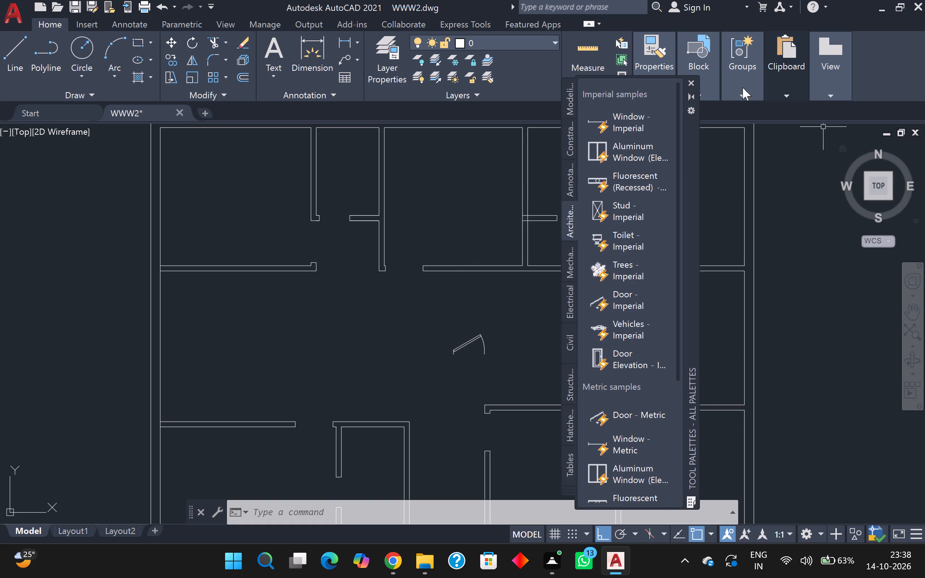
pyautogui.click(692, 83)
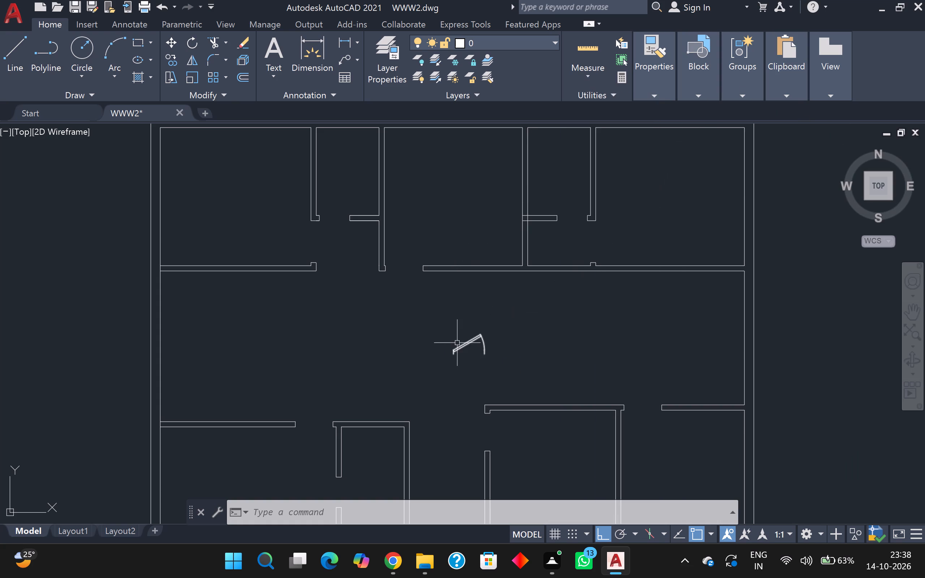
# Copy the hall door, with Ortho off, into the upper-left room, the narrow room beside it and the upper middle room.
pyautogui.click(455, 342)
pyautogui.click(471, 357)
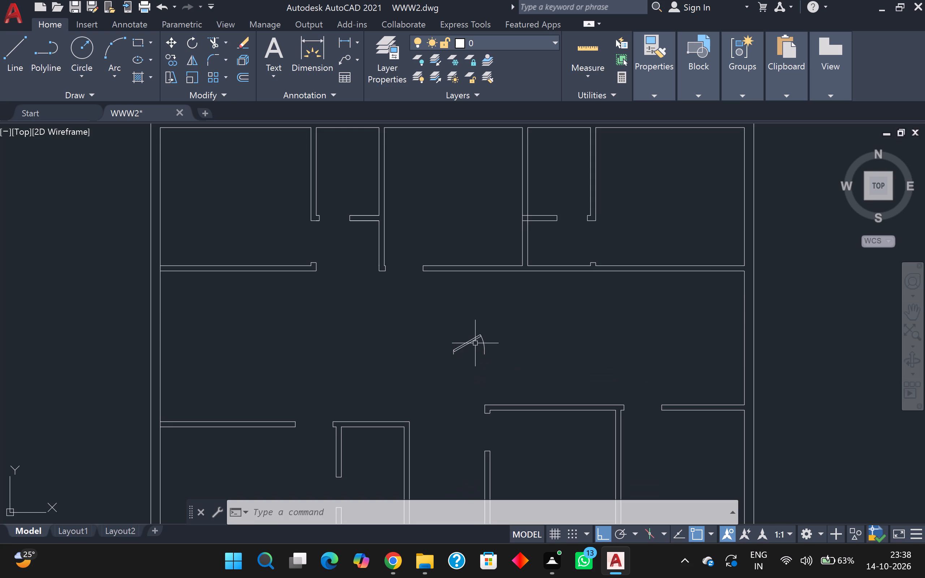
pyautogui.click(475, 340)
pyautogui.press('c')
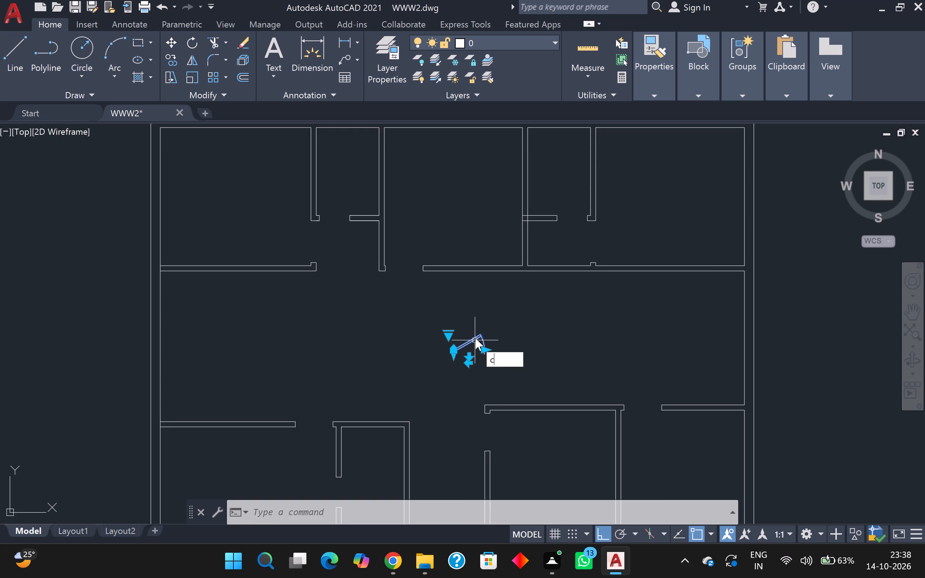
pyautogui.press('o')
pyautogui.press('Return')
pyautogui.click(476, 335)
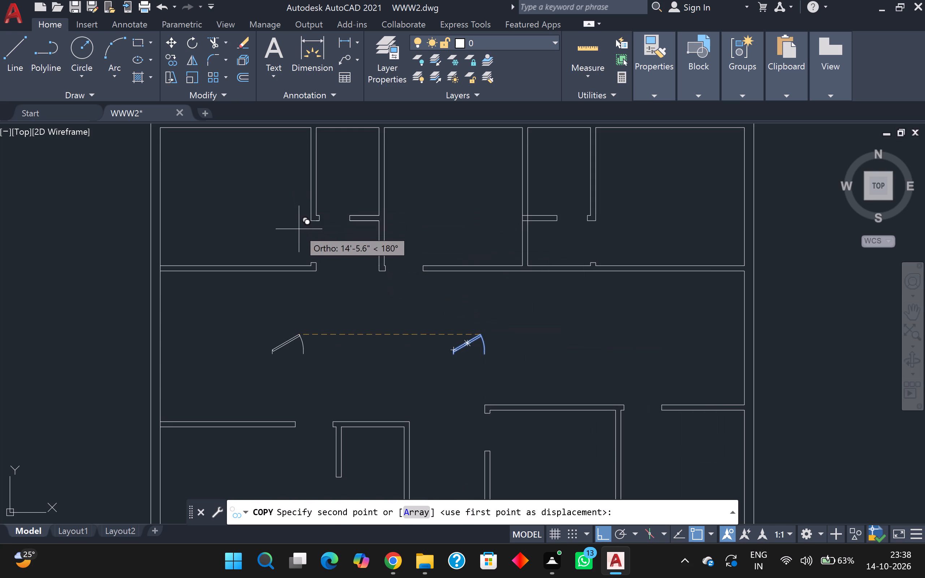
pyautogui.press('F8')
pyautogui.scroll(2, 296, 234)
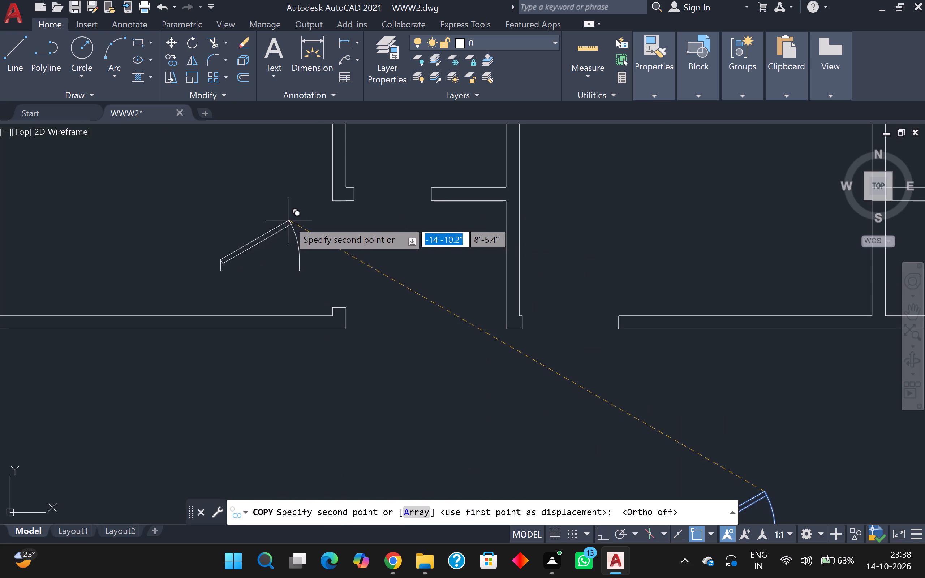
pyautogui.click(267, 206)
pyautogui.scroll(-1, 288, 205)
pyautogui.moveTo(293, 203); pyautogui.dragTo(297, 258, button='middle')
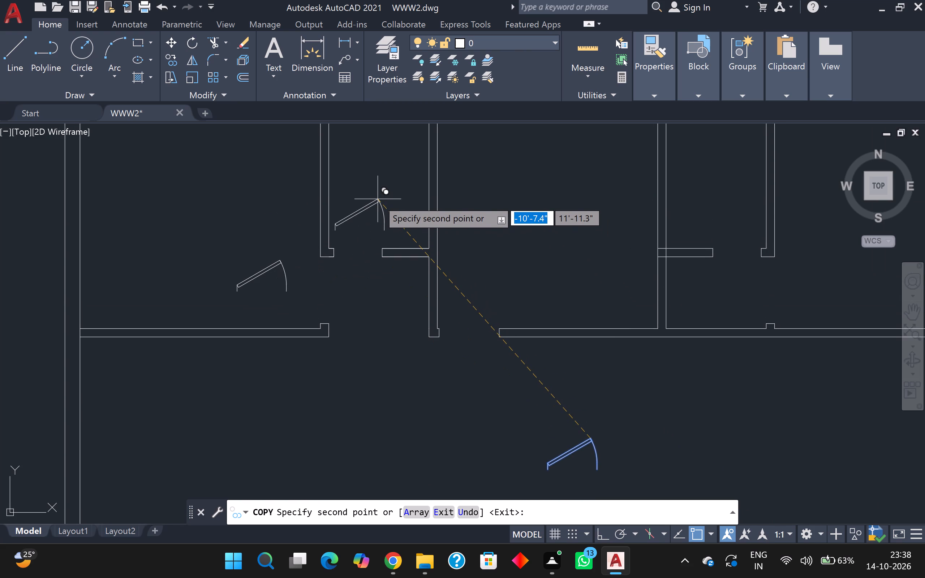
pyautogui.click(390, 182)
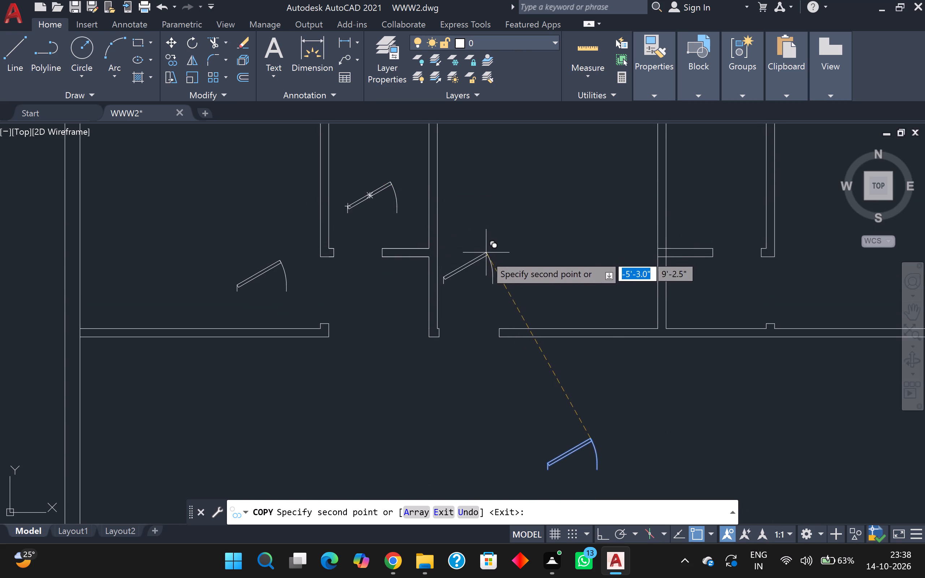
pyautogui.click(495, 254)
# Place further copies of the door in the narrow room right of the upper middle room and in the upper-right room.
pyautogui.moveTo(716, 197); pyautogui.dragTo(593, 221, button='middle')
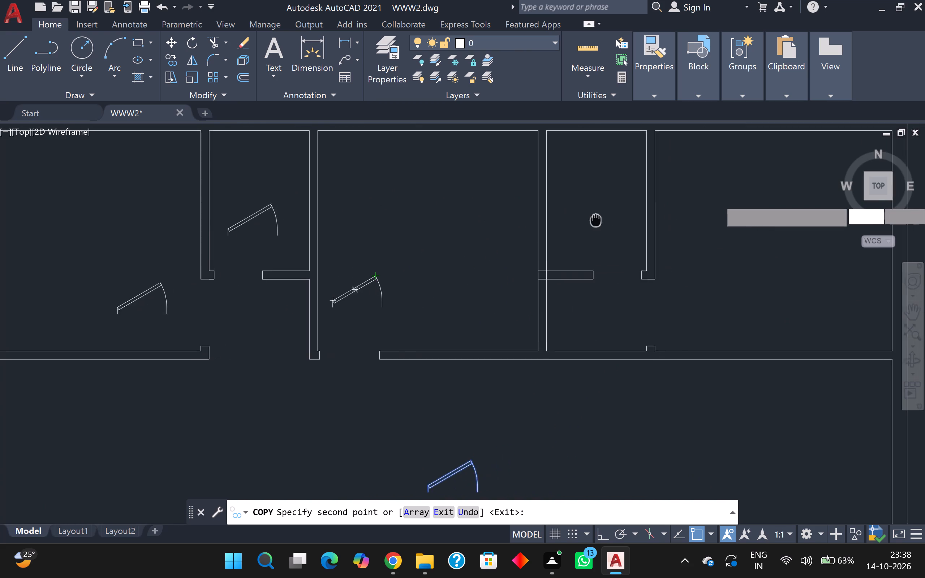
pyautogui.moveTo(593, 221); pyautogui.dragTo(554, 229, button='middle')
pyautogui.click(580, 219)
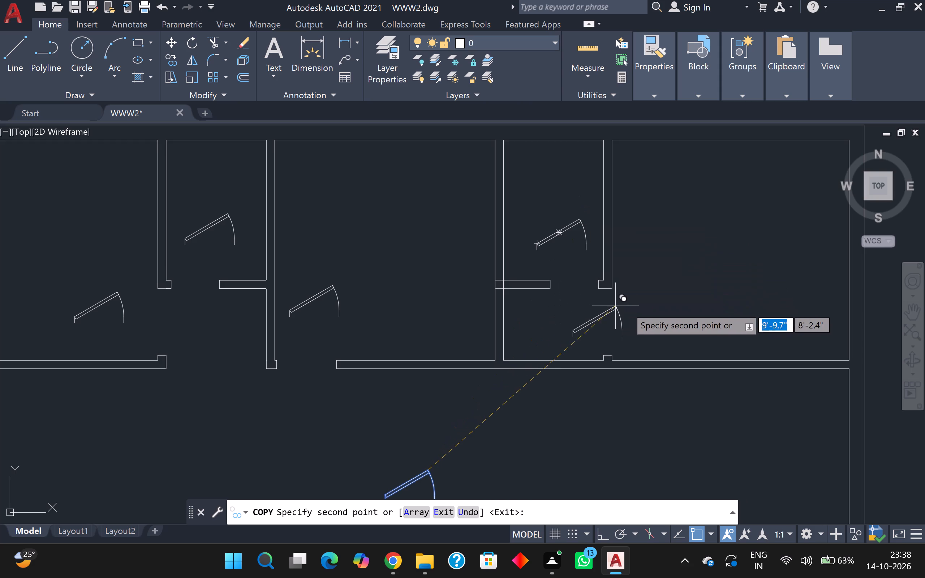
pyautogui.moveTo(681, 284); pyautogui.dragTo(670, 289)
# Place five more door copies: in the room right of the entrance, the small room left of it, both lower corner rooms and the entrance passage.
pyautogui.moveTo(552, 338); pyautogui.dragTo(561, 269, button='middle')
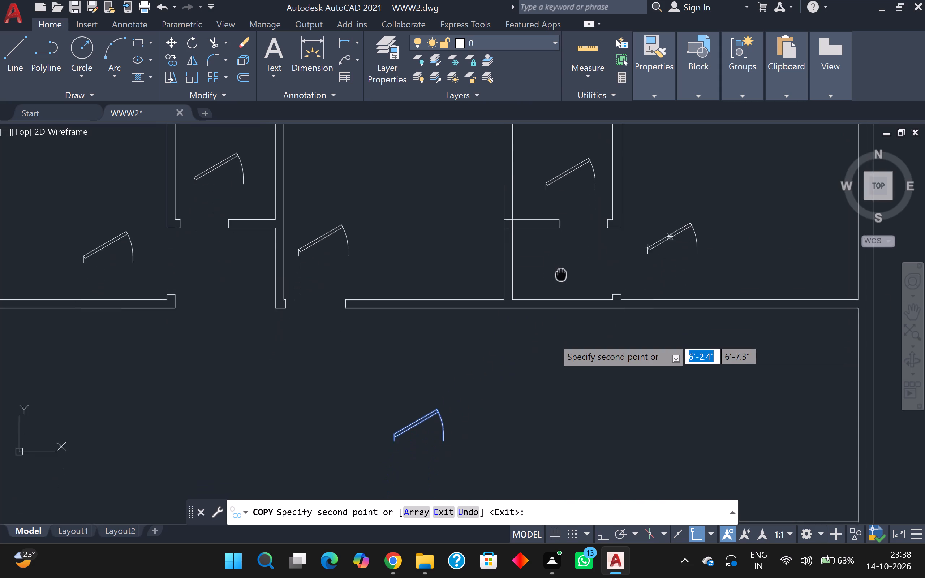
pyautogui.moveTo(561, 269); pyautogui.dragTo(555, 226, button='middle')
pyautogui.scroll(-1, 564, 265)
pyautogui.moveTo(556, 285); pyautogui.dragTo(552, 283, button='middle')
pyautogui.scroll(-1, 556, 285)
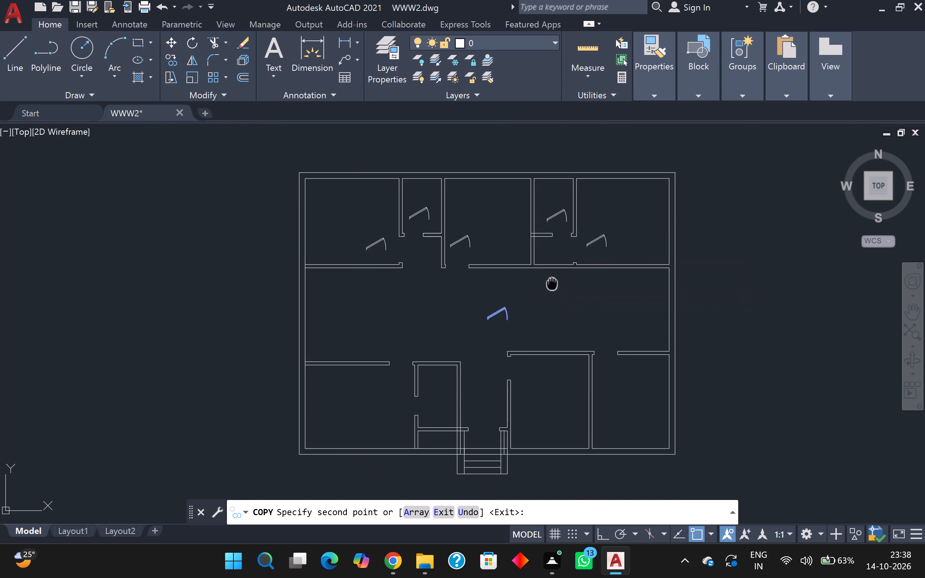
pyautogui.moveTo(552, 283); pyautogui.dragTo(534, 211, button='middle')
pyautogui.scroll(1, 518, 291)
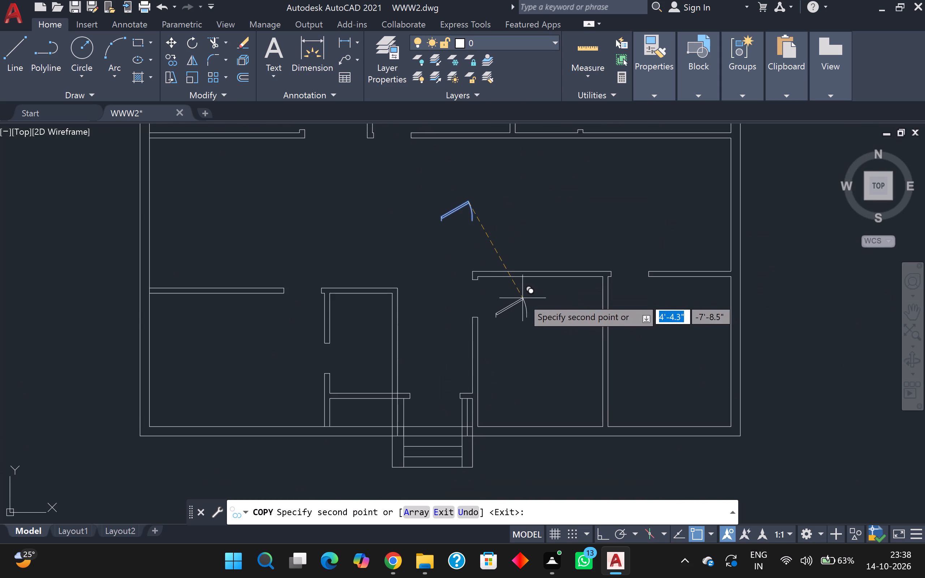
pyautogui.click(523, 299)
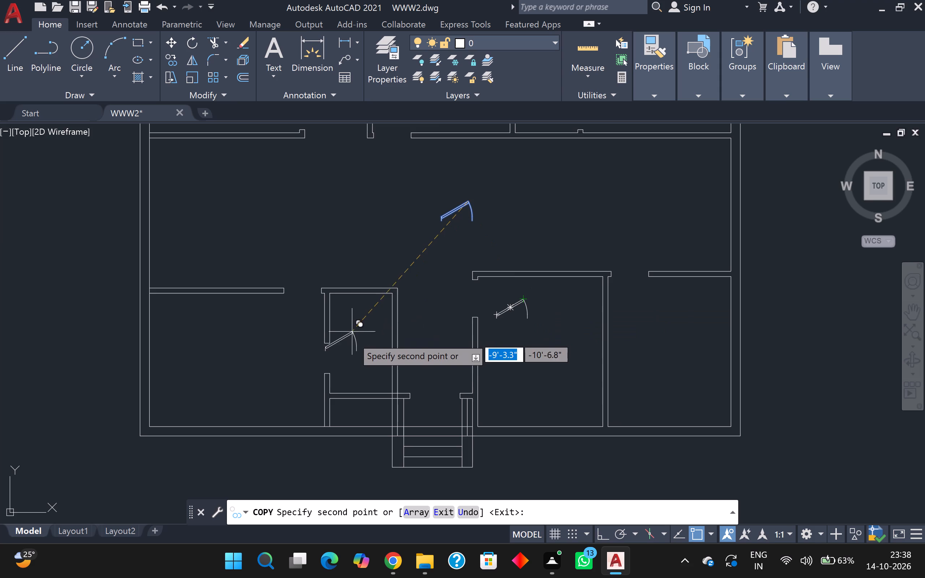
pyautogui.click(364, 349)
pyautogui.click(296, 341)
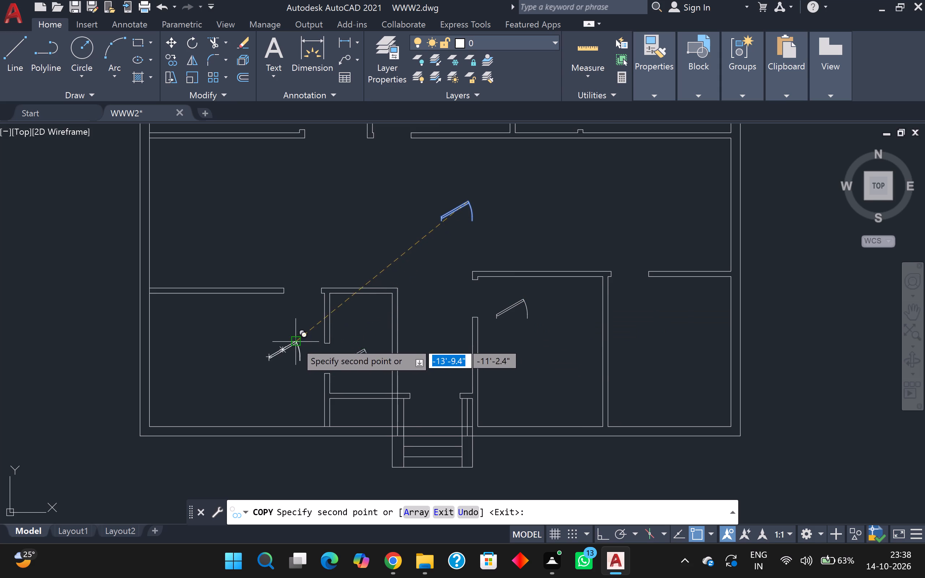
pyautogui.click(661, 314)
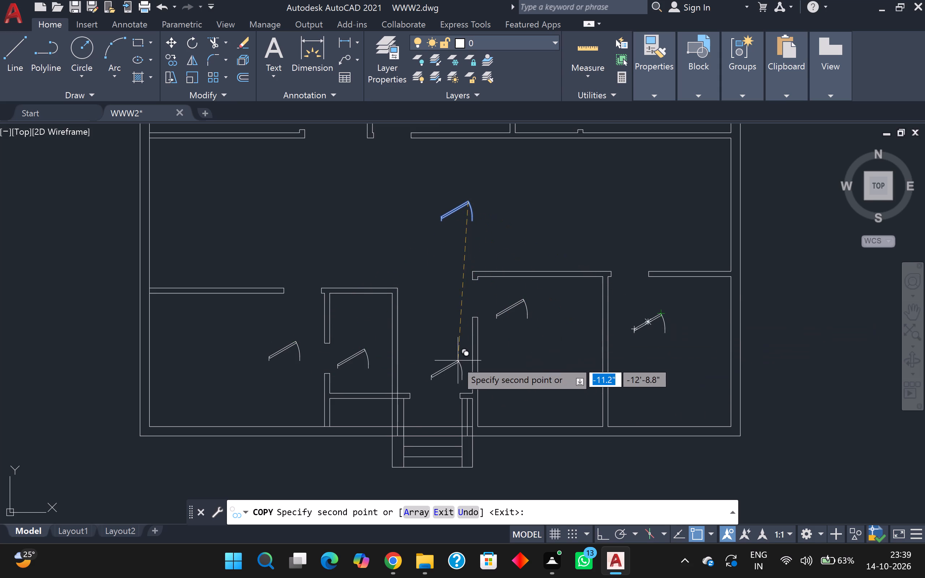
pyautogui.click(451, 358)
pyautogui.press('Escape')
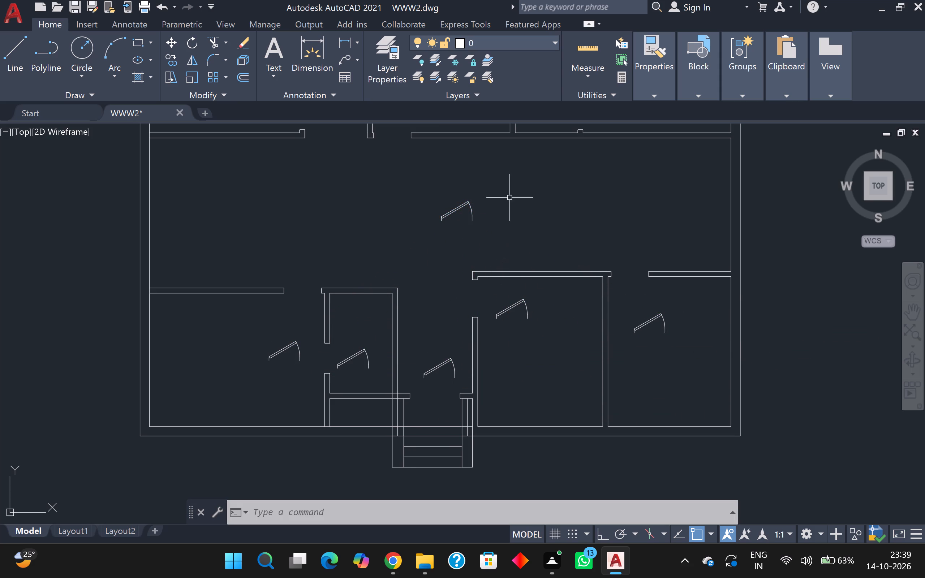
# Extend both lines of the partition right of the upper middle room down to the lower face of the horizontal wall.
pyautogui.moveTo(509, 195); pyautogui.dragTo(480, 319, button='middle')
pyautogui.scroll(2, 493, 293)
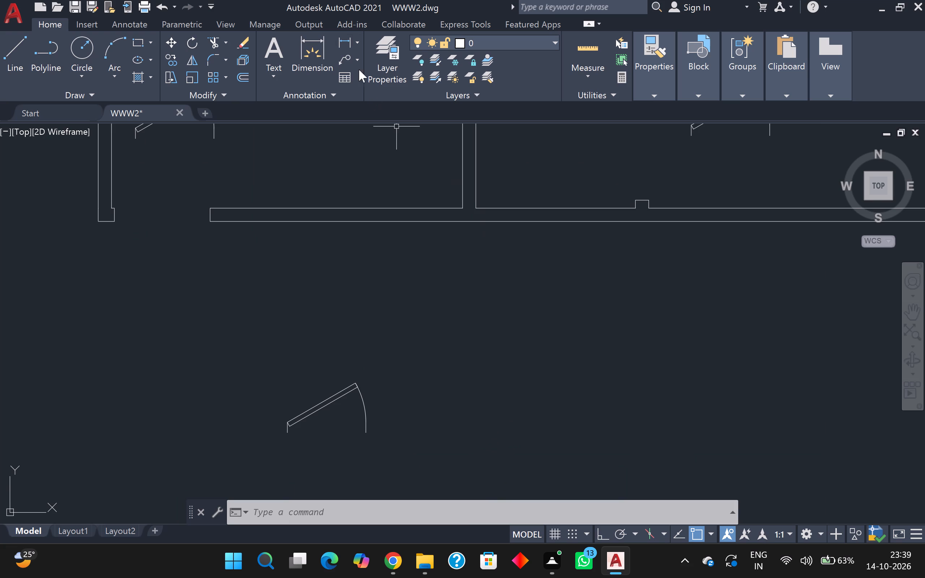
pyautogui.click(212, 45)
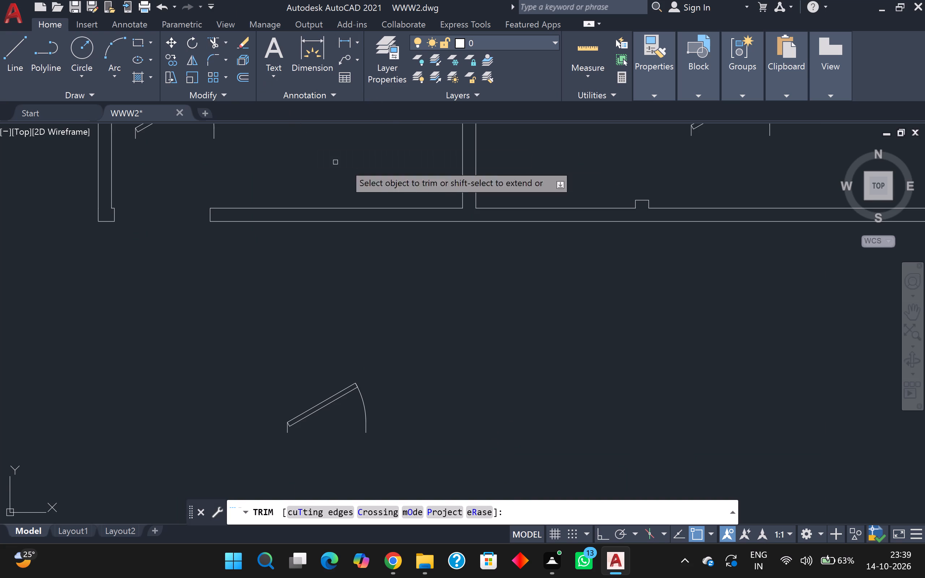
pyautogui.keyDown('shift'); pyautogui.click(476, 192); pyautogui.keyUp('shift')
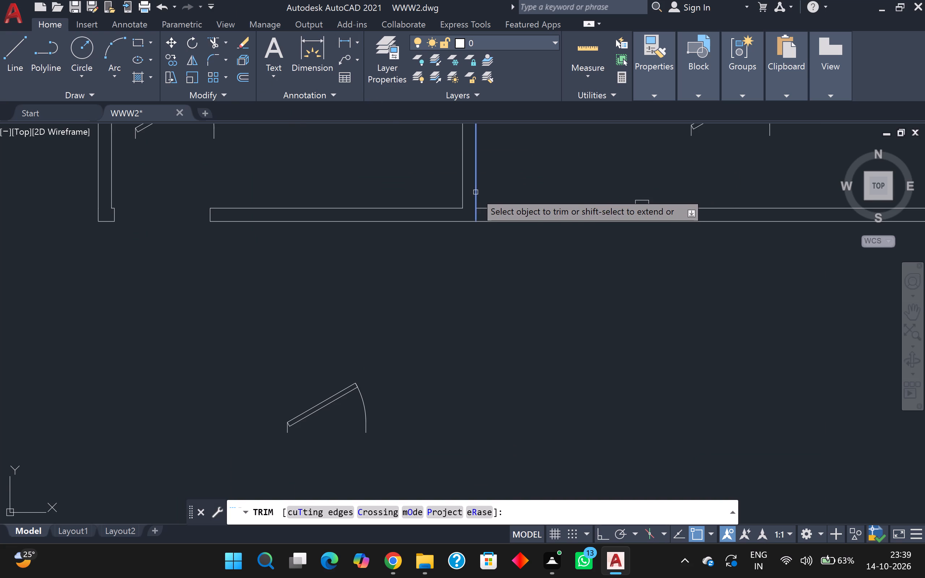
pyautogui.keyDown('shift'); pyautogui.click(462, 197); pyautogui.keyUp('shift')
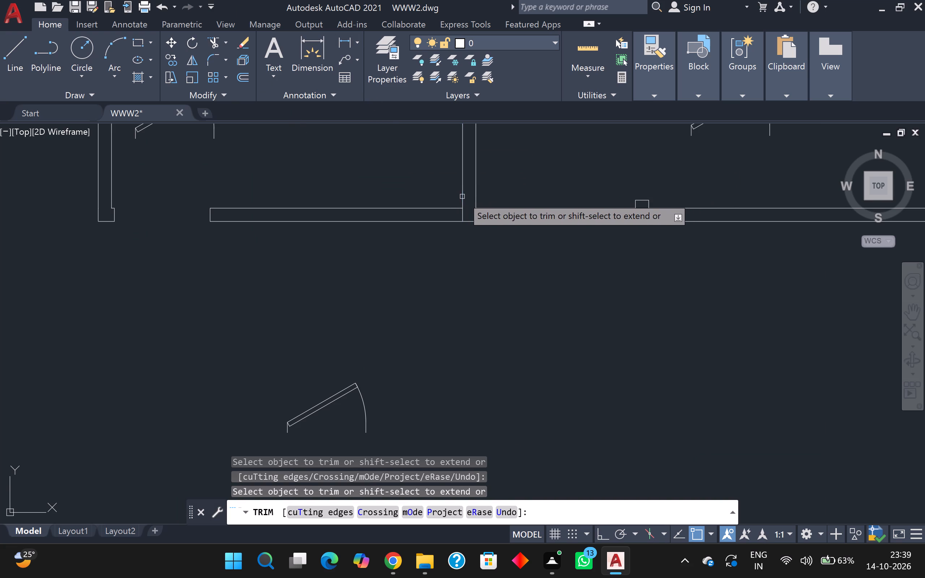
# Fence-trim the horizontal wall between that partition and the small stub at the upper-right room, and trim the partition's left line inside the wall.
pyautogui.scroll(-1, 634, 197)
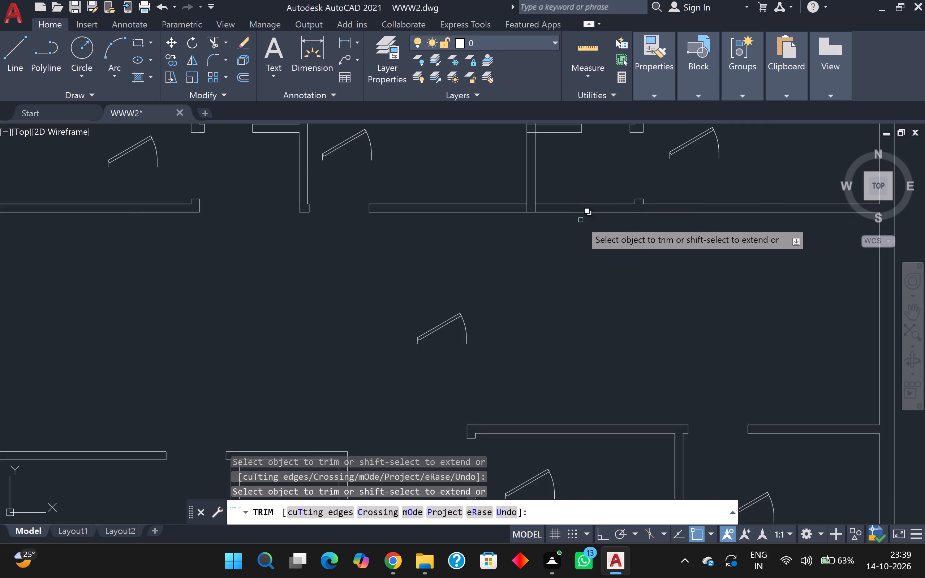
pyautogui.scroll(2, 578, 221)
pyautogui.scroll(-2, 580, 210)
pyautogui.scroll(1, 580, 210)
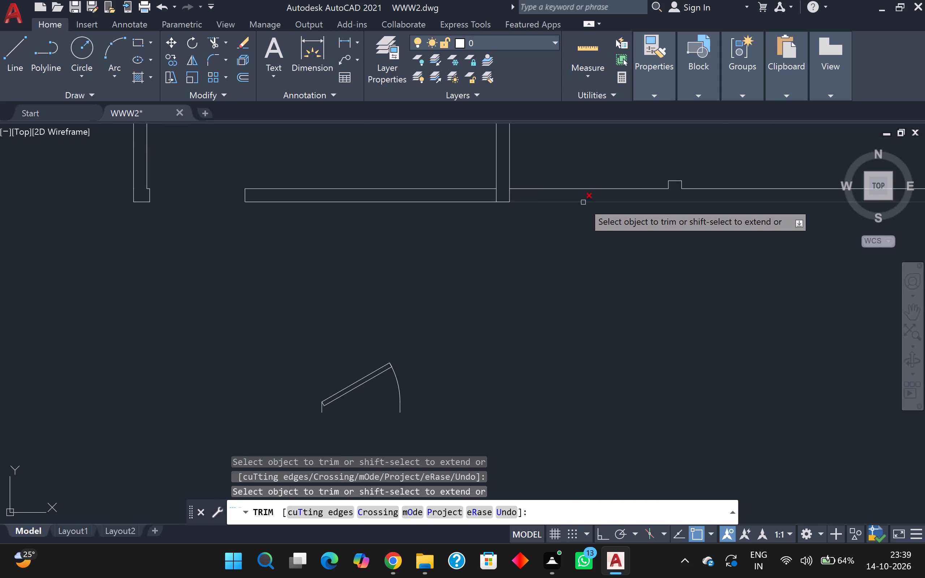
pyautogui.scroll(-3, 584, 198)
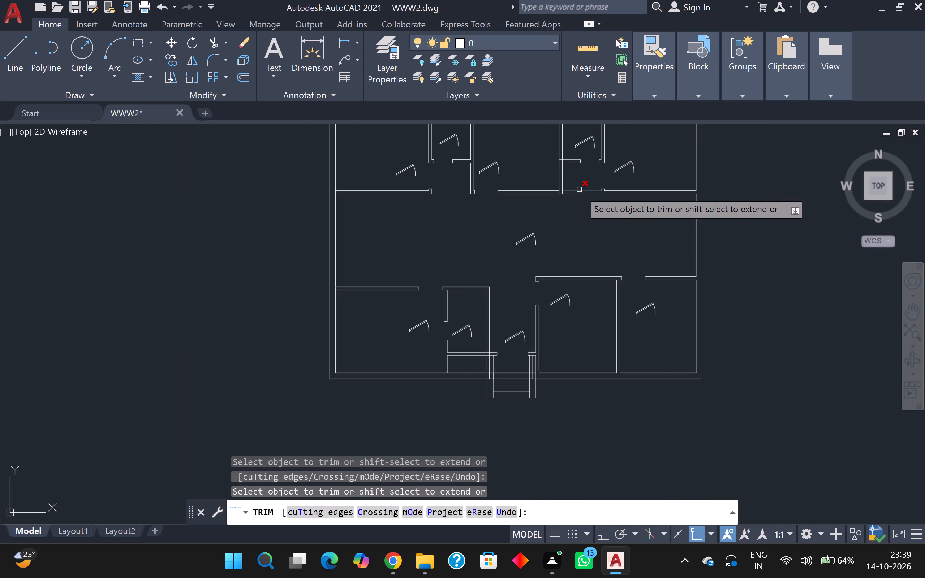
pyautogui.scroll(1, 575, 210)
pyautogui.click(578, 166)
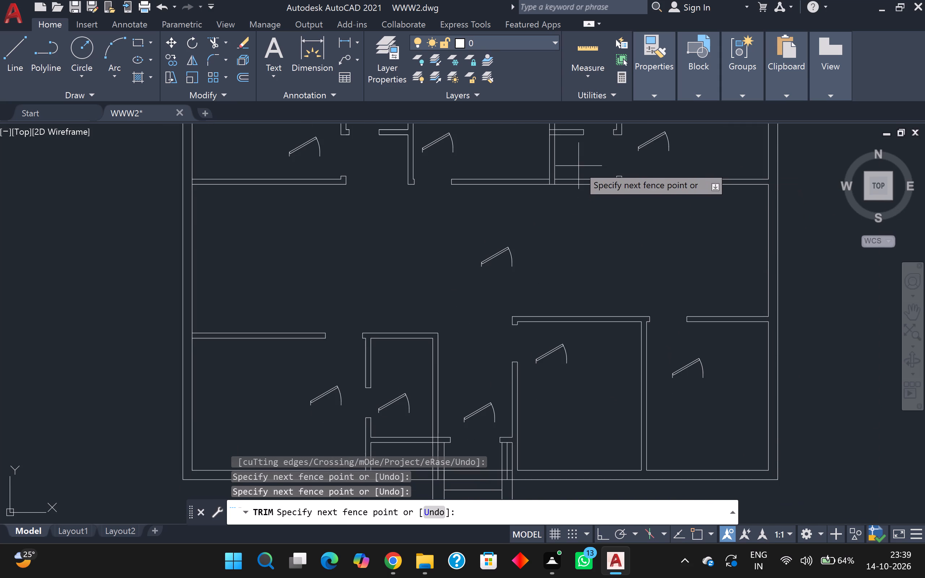
pyautogui.click(580, 194)
pyautogui.scroll(2, 566, 184)
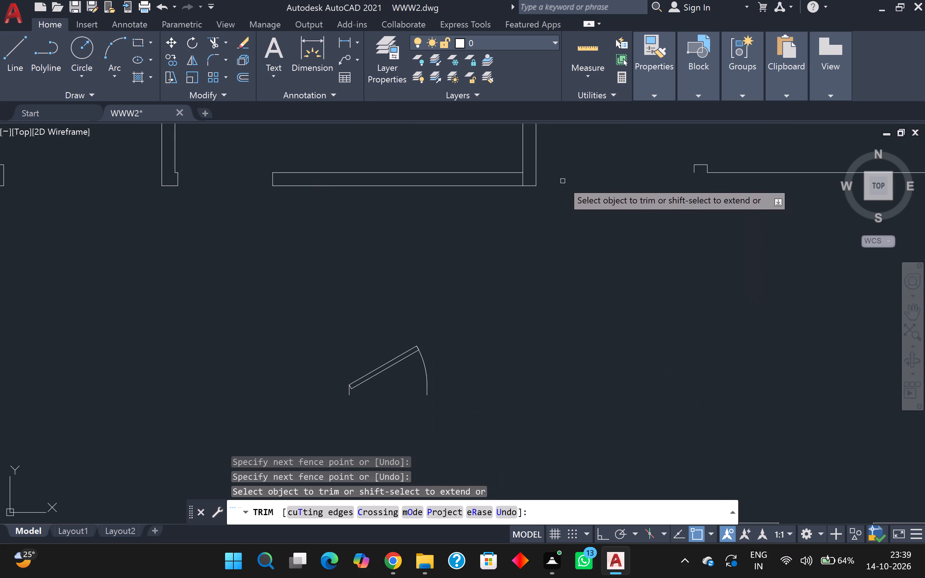
pyautogui.click(524, 179)
pyautogui.keyDown('shift'); pyautogui.scroll(-2, 526, 181); pyautogui.keyUp('shift')
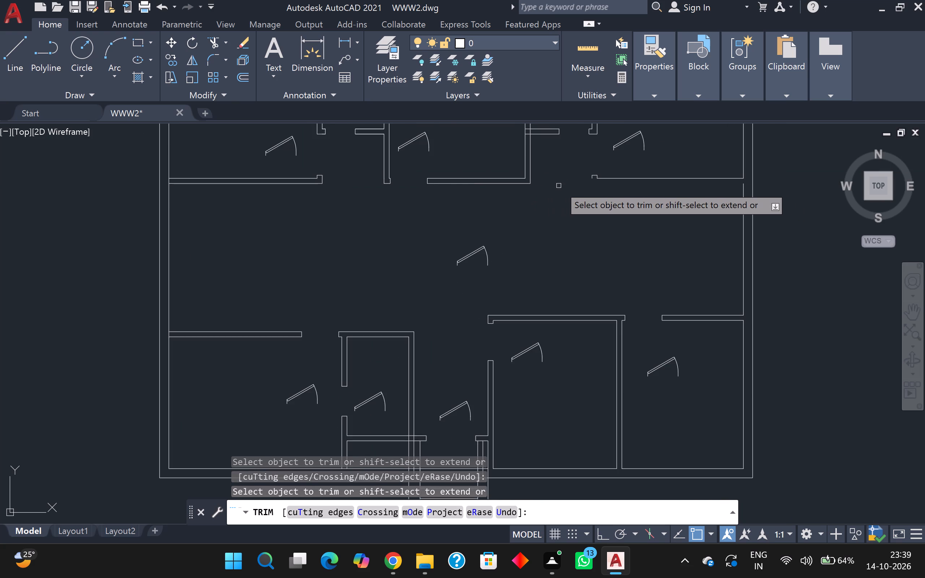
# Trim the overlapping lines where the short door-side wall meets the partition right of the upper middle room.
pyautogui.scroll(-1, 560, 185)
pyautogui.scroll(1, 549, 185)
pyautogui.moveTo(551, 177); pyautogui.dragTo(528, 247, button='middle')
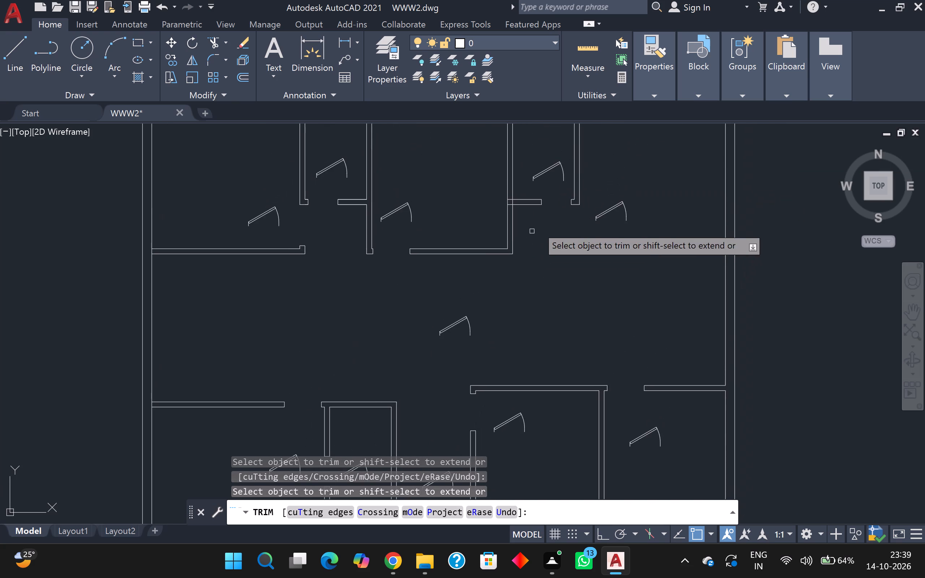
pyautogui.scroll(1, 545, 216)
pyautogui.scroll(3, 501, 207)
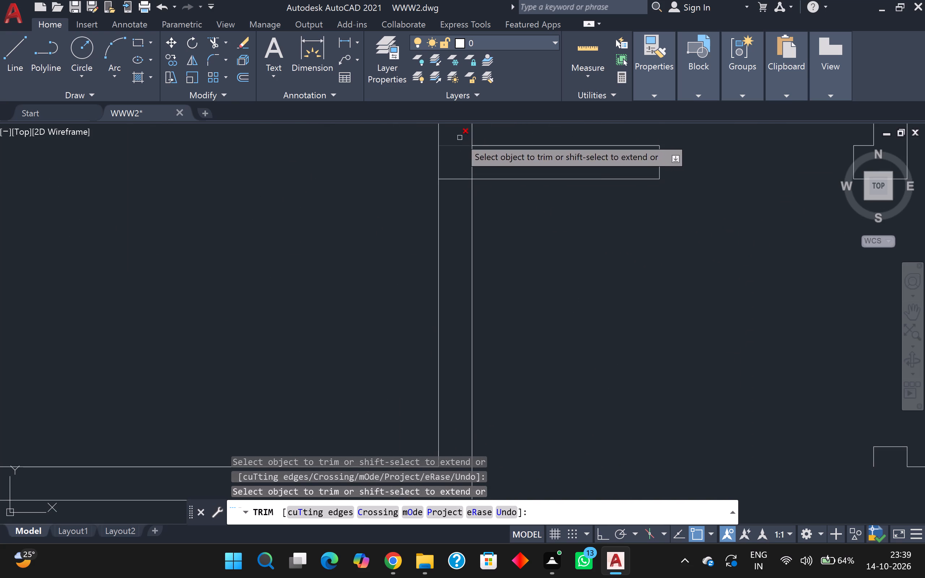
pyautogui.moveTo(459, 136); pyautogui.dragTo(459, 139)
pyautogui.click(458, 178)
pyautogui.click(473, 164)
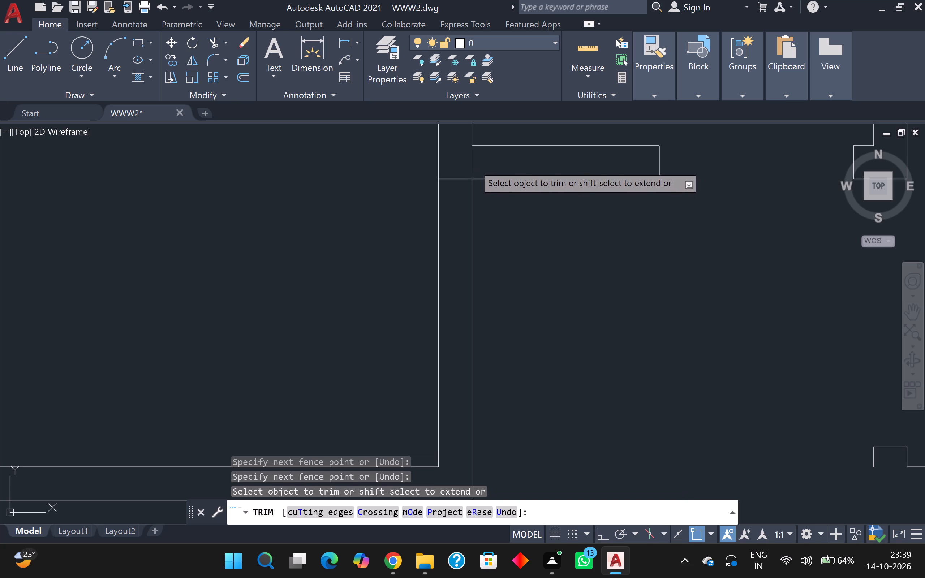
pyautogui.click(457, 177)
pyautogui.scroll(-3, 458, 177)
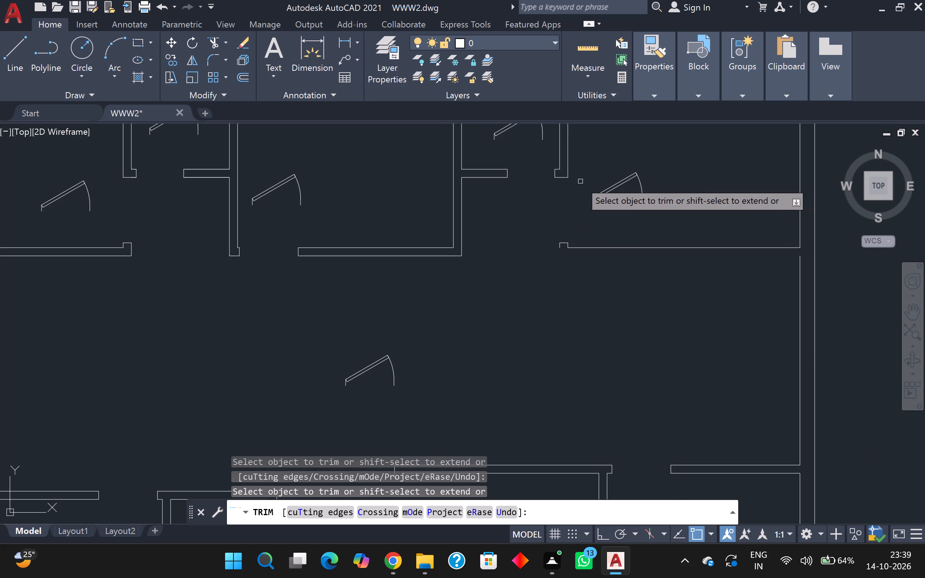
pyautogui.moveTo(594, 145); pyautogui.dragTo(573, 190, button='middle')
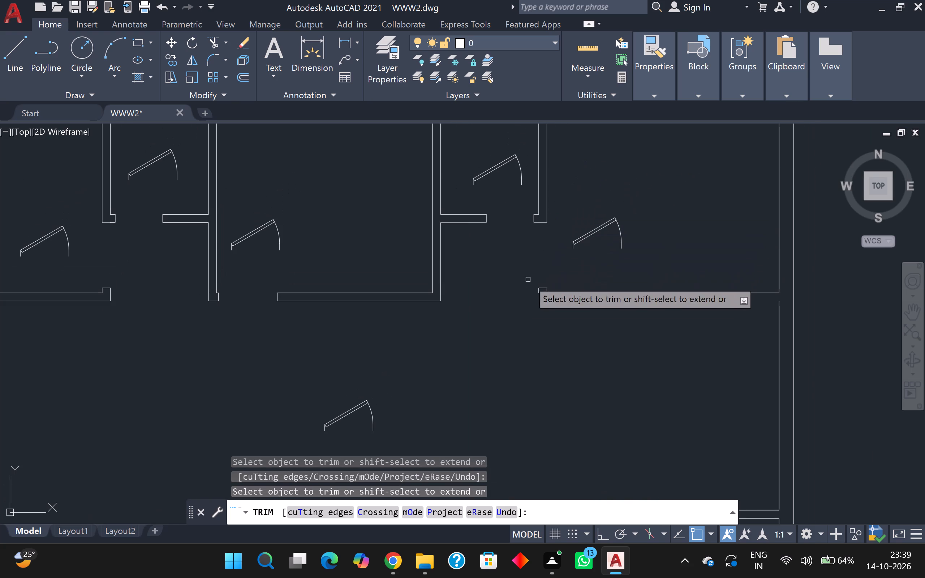
# Undo the junction trims and the earlier trims of the horizontal wall beside that partition, and leave the Trim command.
pyautogui.hotkey('ctrl', 'z')
pyautogui.keyDown('ctrl'); pyautogui.scroll(-2, 558, 284); pyautogui.keyUp('ctrl')
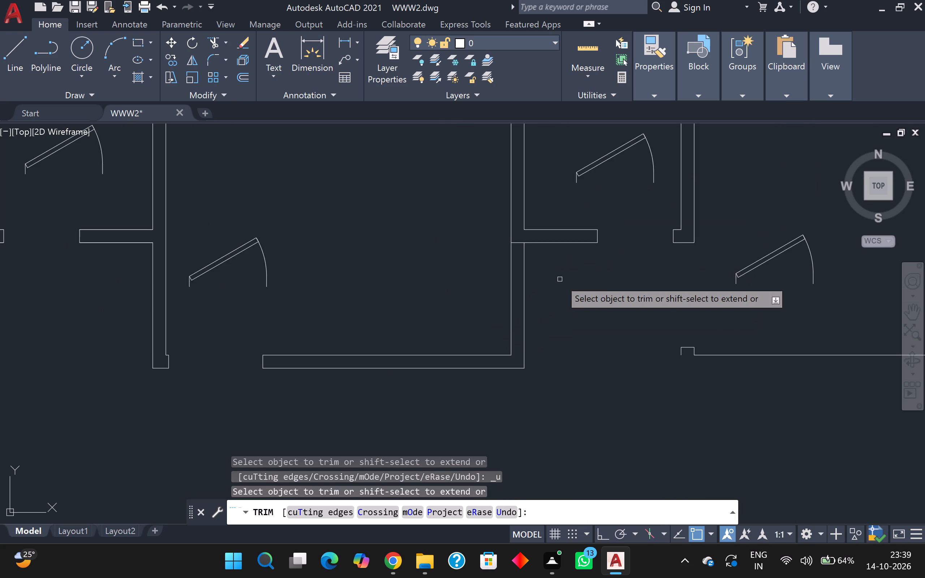
pyautogui.hotkey('ctrl', 'z')
pyautogui.hotkey('ctrl', 'z')
pyautogui.hotkey('ctrl', 'z')
pyautogui.hotkey('ctrl', 'z')
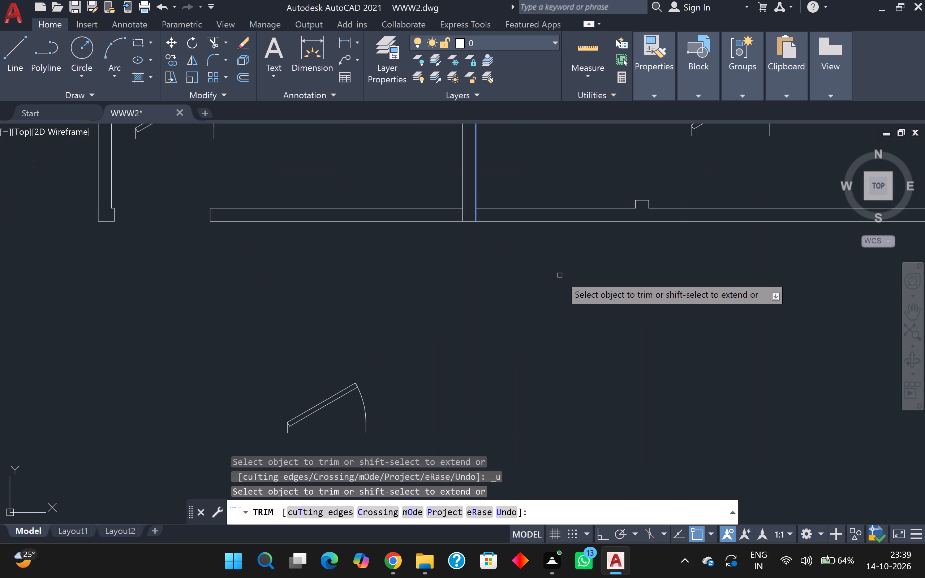
pyautogui.scroll(3, 633, 209)
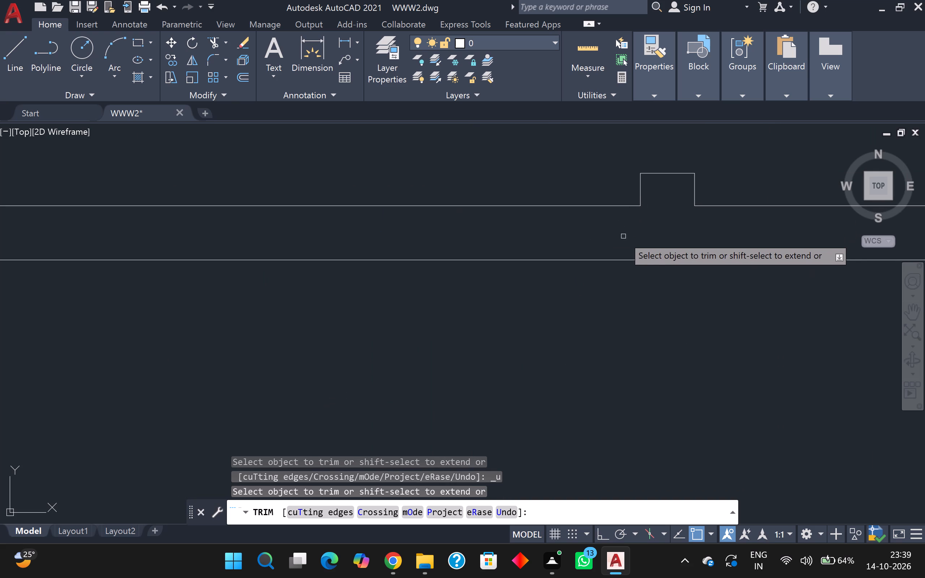
pyautogui.scroll(-2, 639, 234)
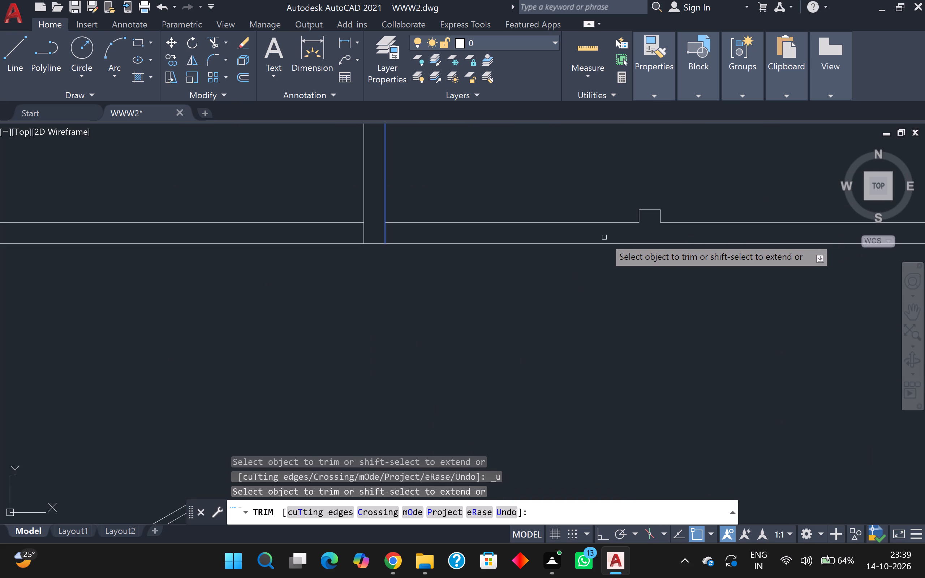
pyautogui.press('Escape')
# Draw a line from the bottom-left corner of the small stub at the upper-right room down to the wall's lower face.
pyautogui.press('l')
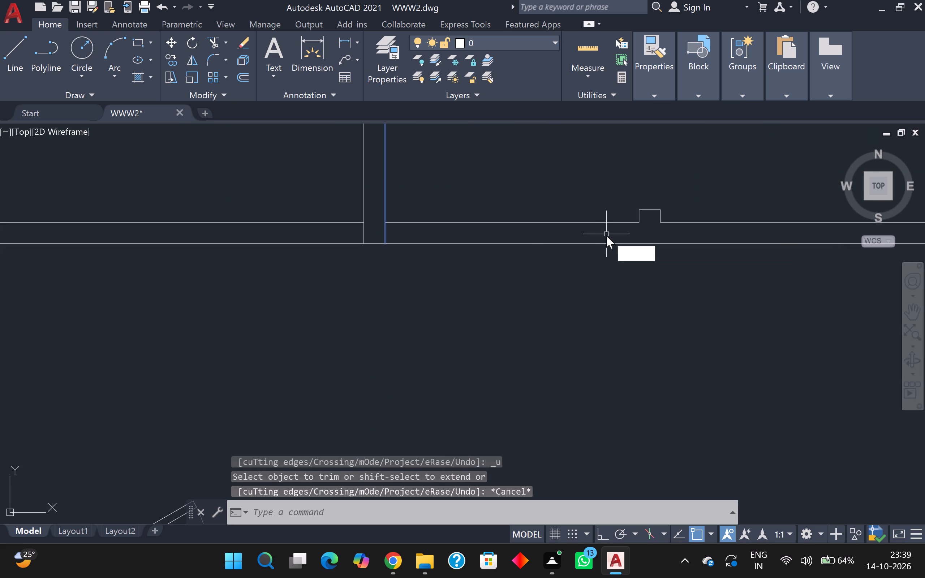
pyautogui.press('Return')
pyautogui.scroll(1, 628, 236)
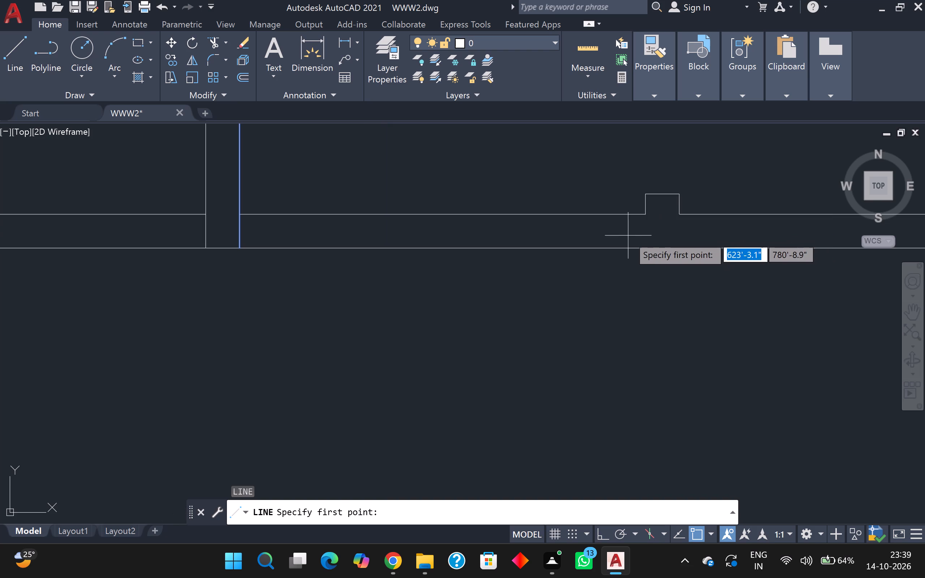
pyautogui.click(644, 211)
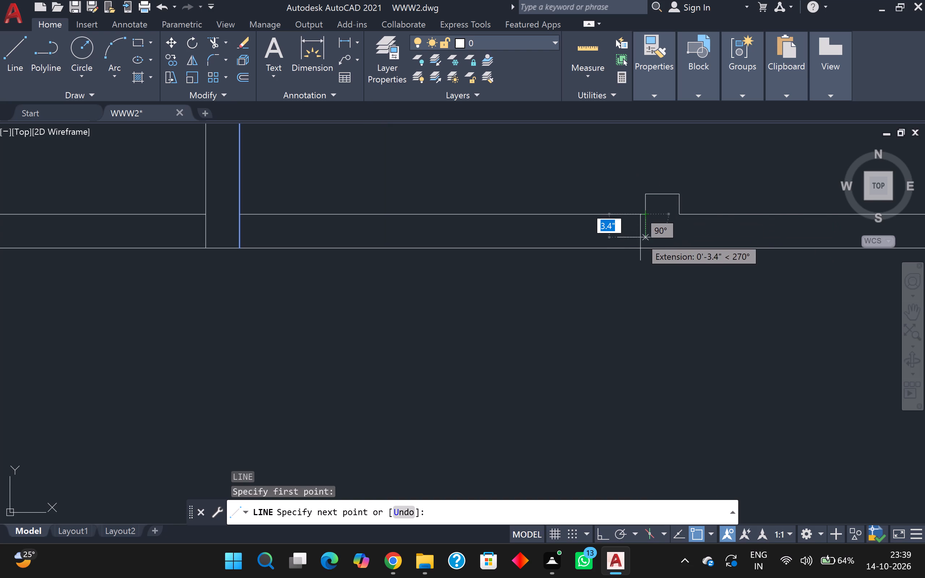
pyautogui.click(644, 246)
pyautogui.press('Escape')
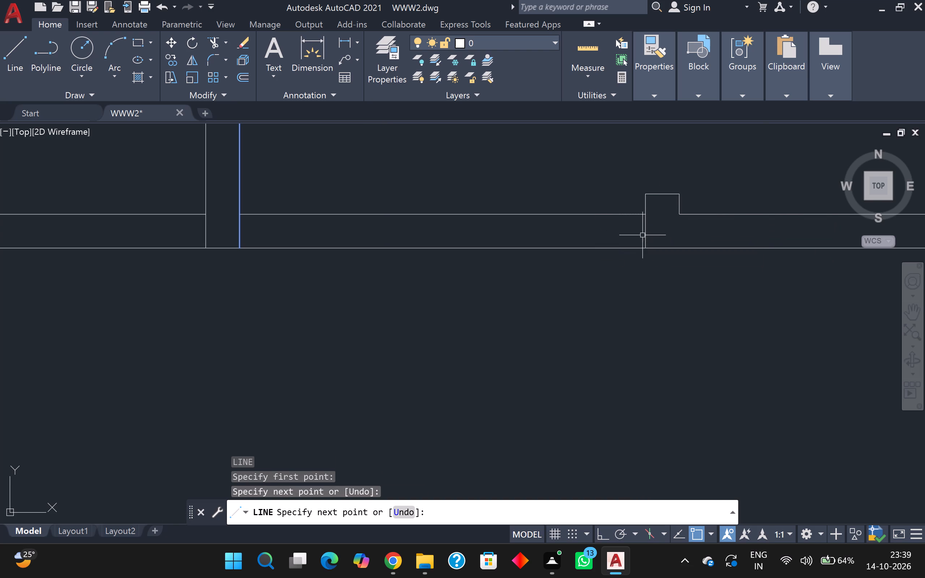
# Fence-trim both lines of the horizontal wall between the partition and the new end line to open the passage.
pyautogui.scroll(-2, 529, 154)
pyautogui.scroll(1, 531, 153)
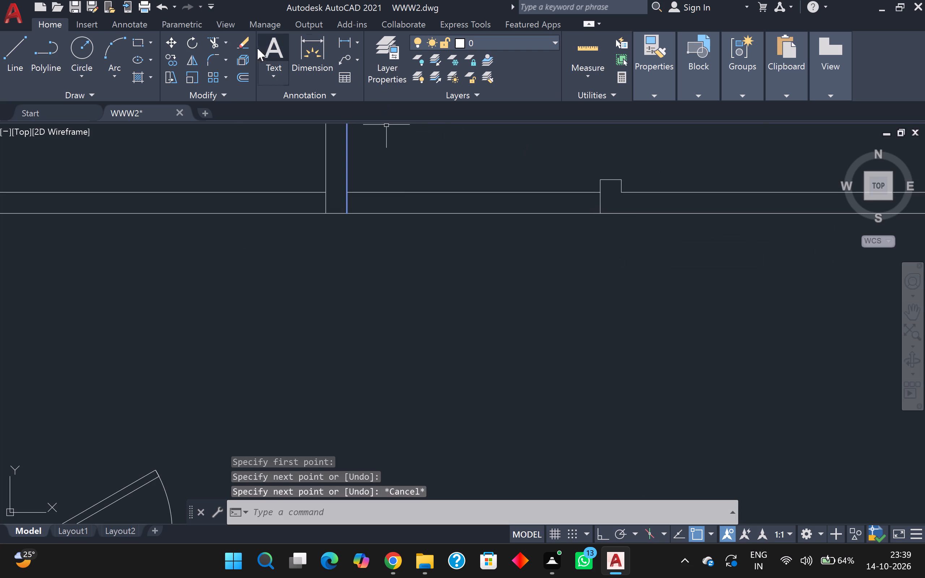
pyautogui.moveTo(212, 42); pyautogui.dragTo(217, 48)
pyautogui.click(484, 170)
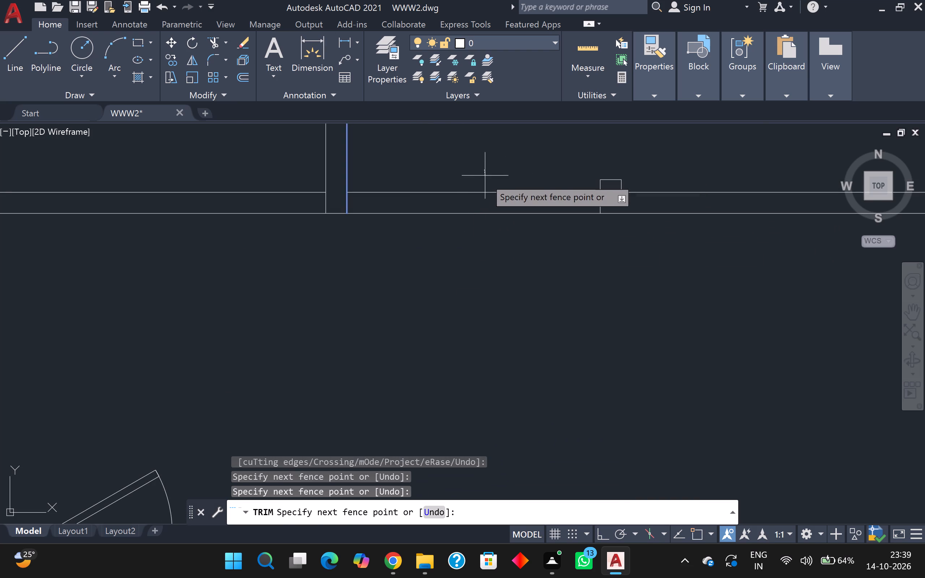
pyautogui.click(493, 242)
# Trim the overlapping lines where the short wall meets the partition, and the partition's left line inside the horizontal wall.
pyautogui.scroll(-2, 493, 242)
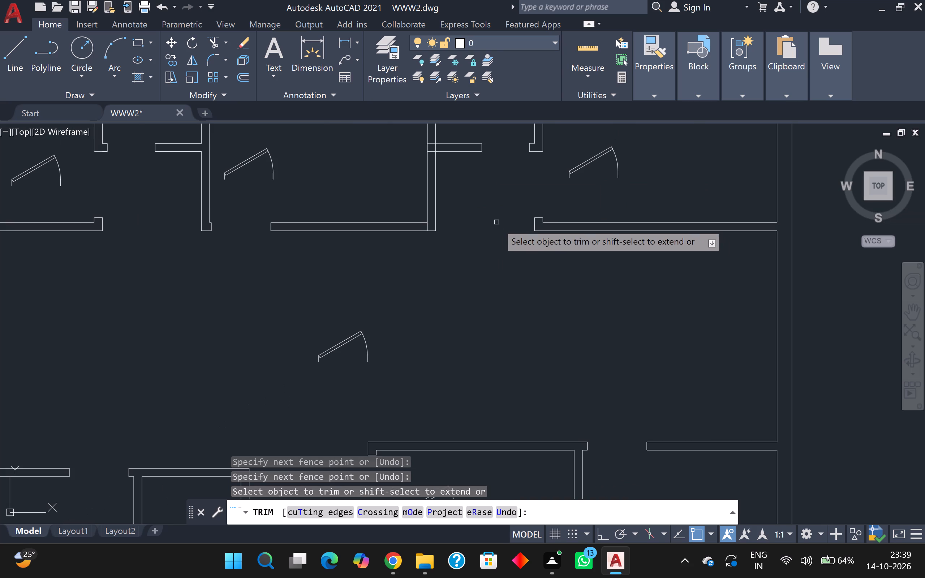
pyautogui.moveTo(475, 194); pyautogui.dragTo(478, 264, button='middle')
pyautogui.scroll(1, 463, 285)
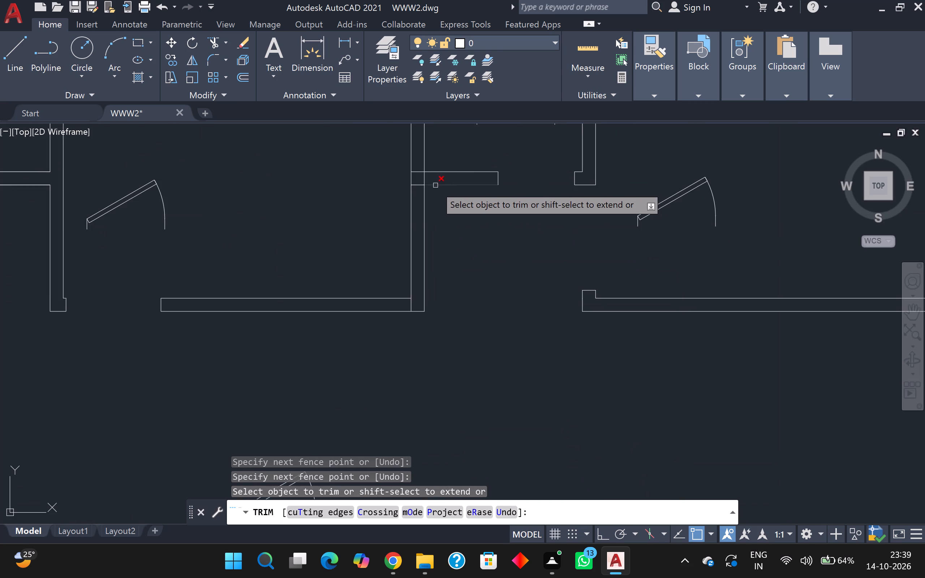
pyautogui.click(424, 178)
pyautogui.click(417, 185)
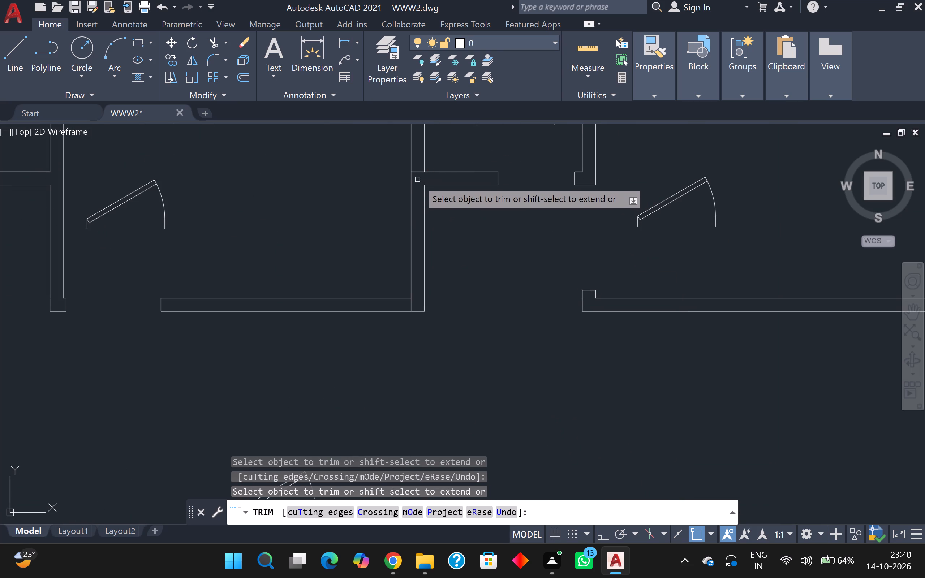
pyautogui.click(419, 173)
pyautogui.click(411, 306)
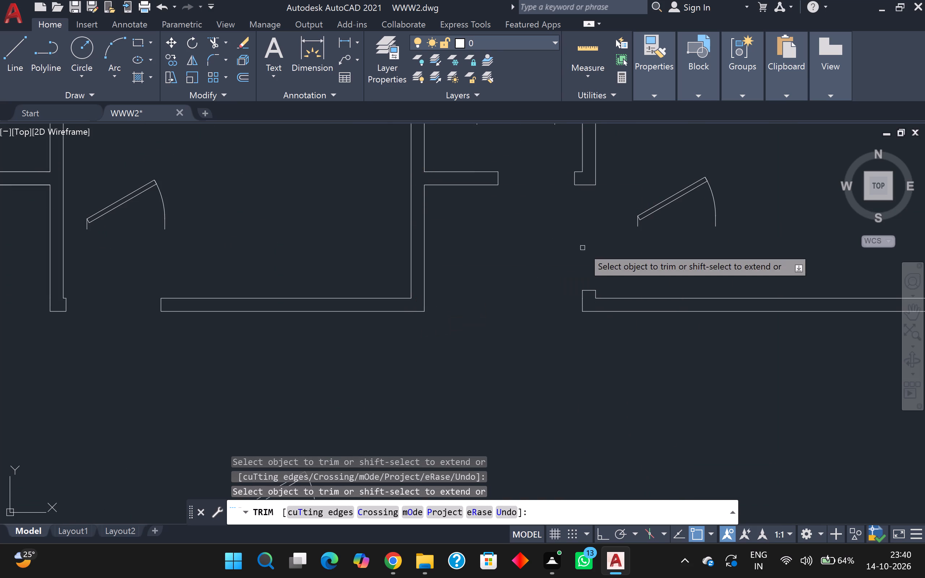
pyautogui.scroll(-1, 584, 243)
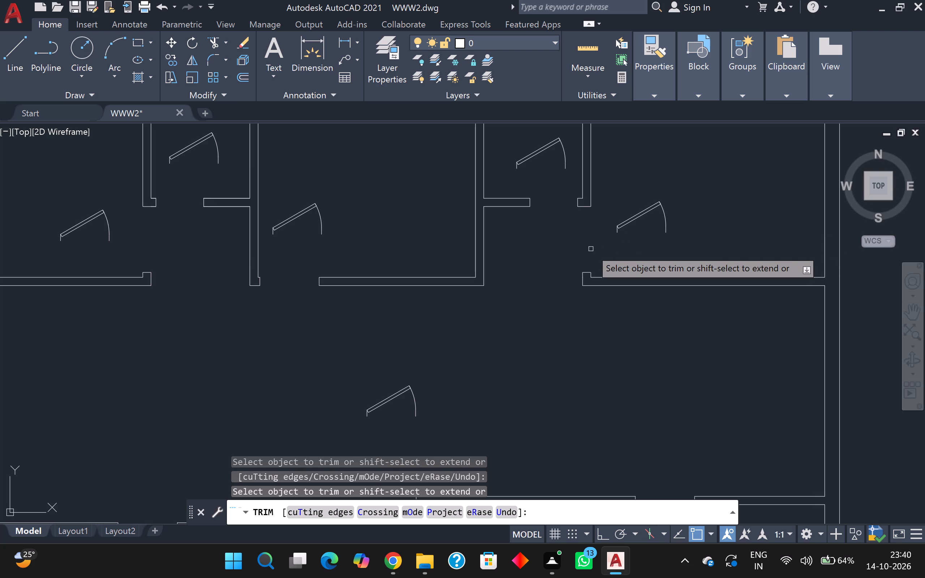
pyautogui.press('Escape')
# Align the upper-right room's door between the midpoints of the two stub ends at its opening, scaling it to the alignment points.
pyautogui.press('a')
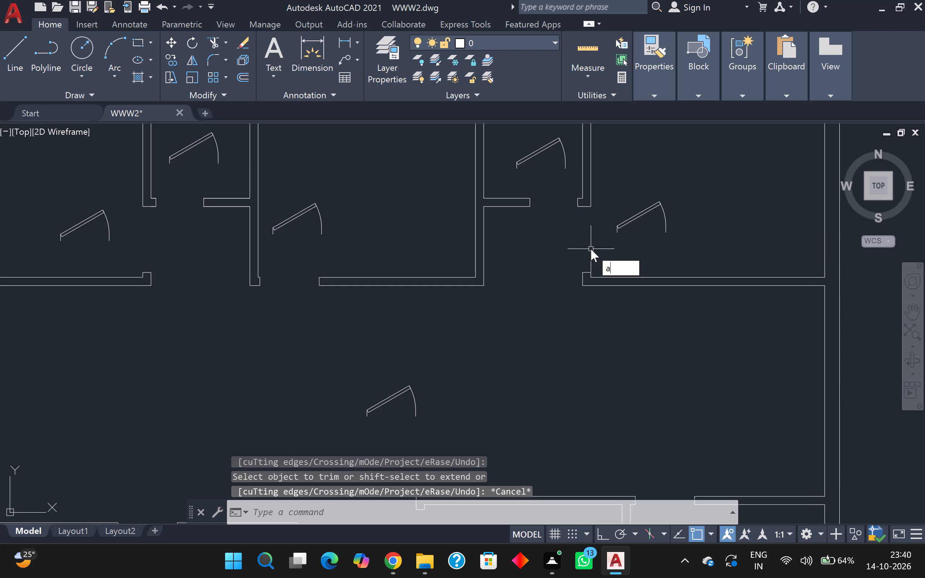
pyautogui.press('l')
pyautogui.press('Return')
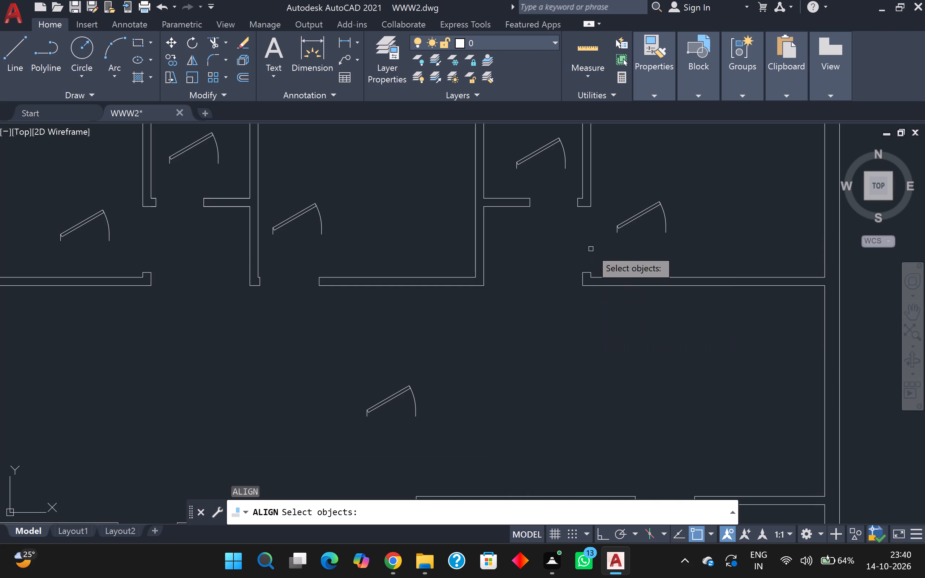
pyautogui.click(630, 218)
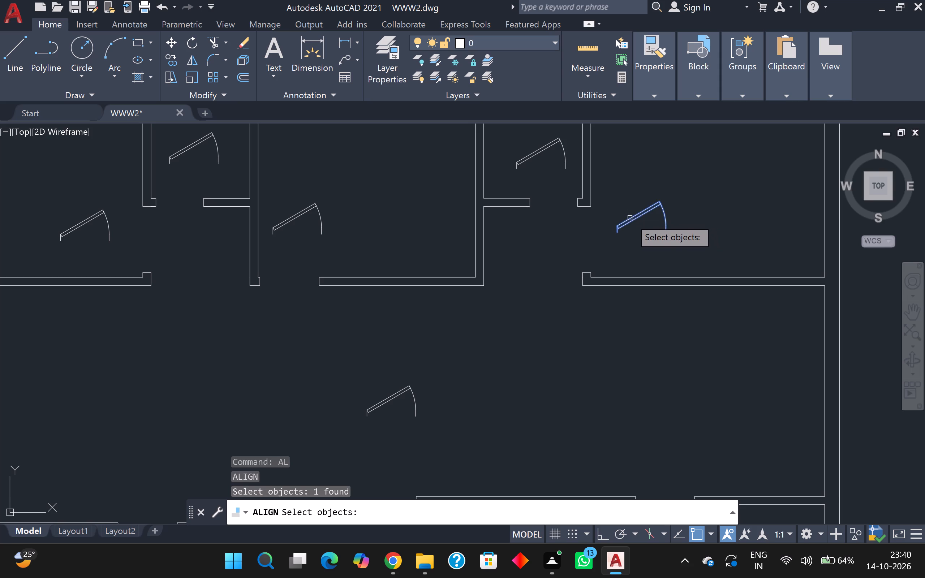
pyautogui.press('Return')
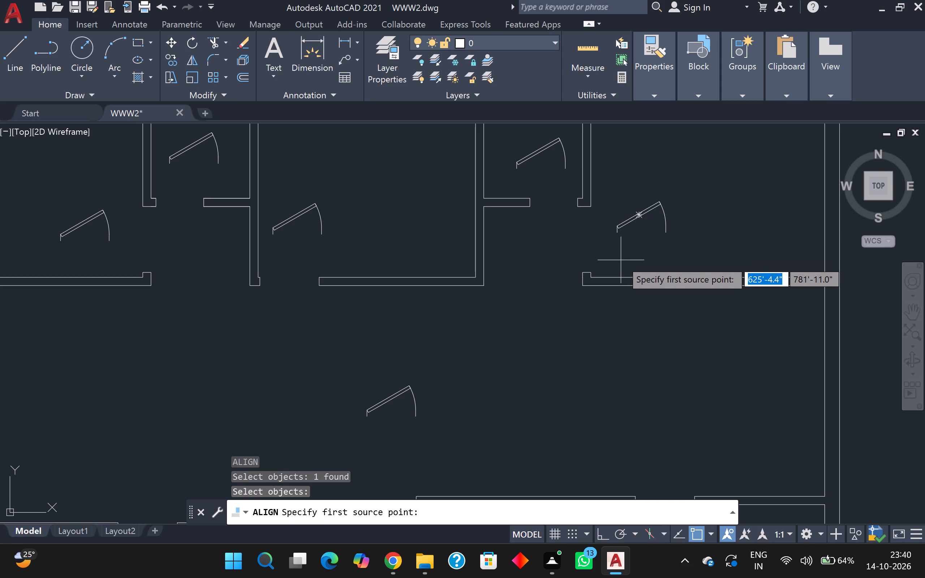
pyautogui.scroll(1, 628, 261)
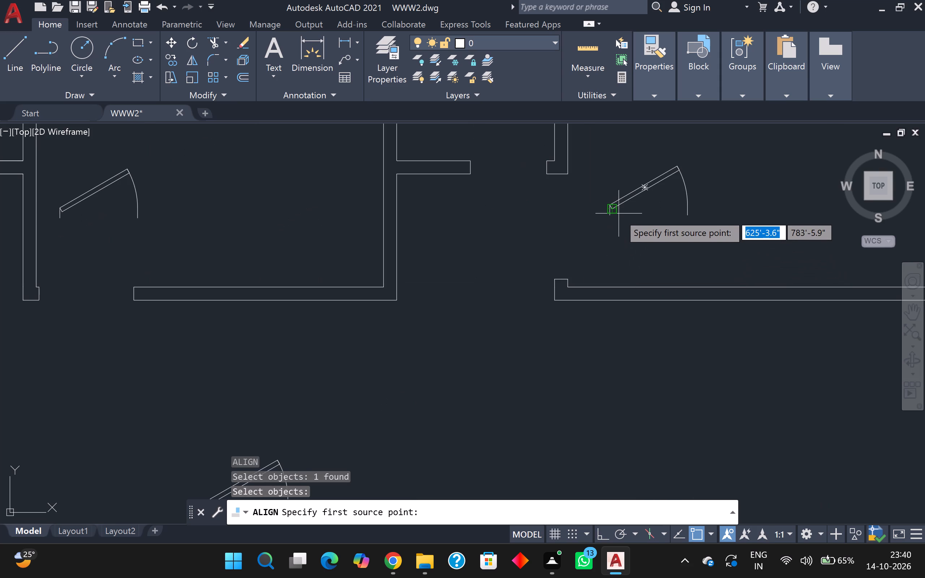
pyautogui.click(607, 218)
pyautogui.scroll(2, 561, 285)
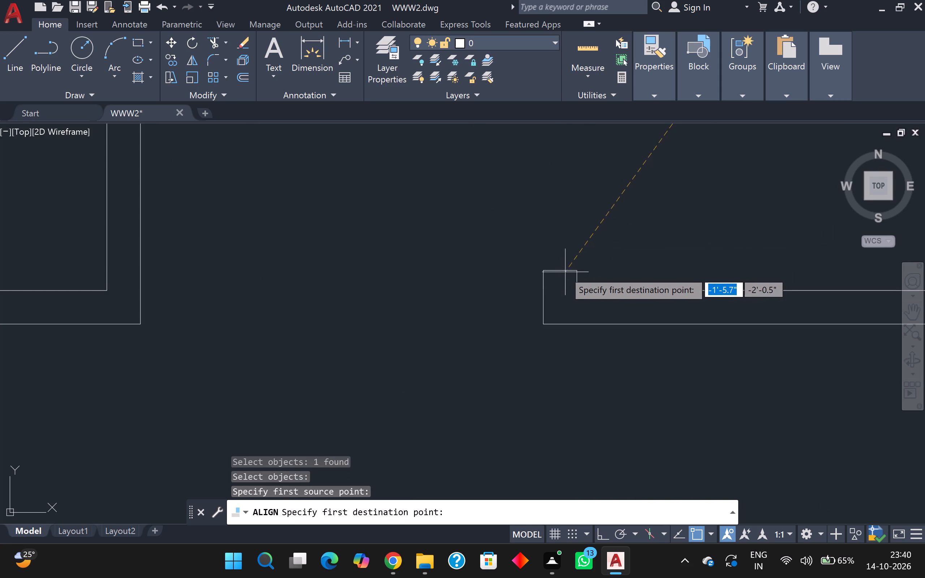
pyautogui.click(558, 267)
pyautogui.scroll(-1, 619, 246)
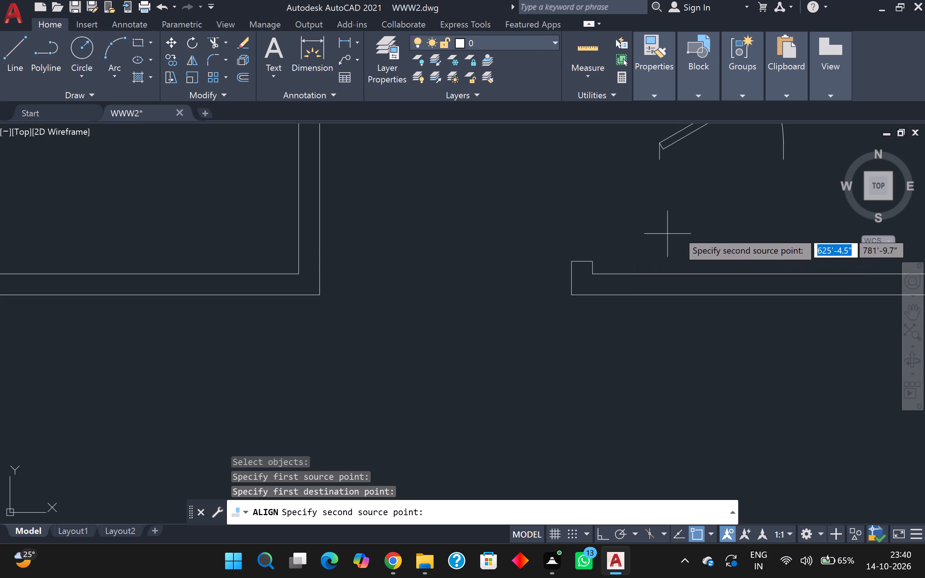
pyautogui.moveTo(676, 231); pyautogui.dragTo(542, 278, button='middle')
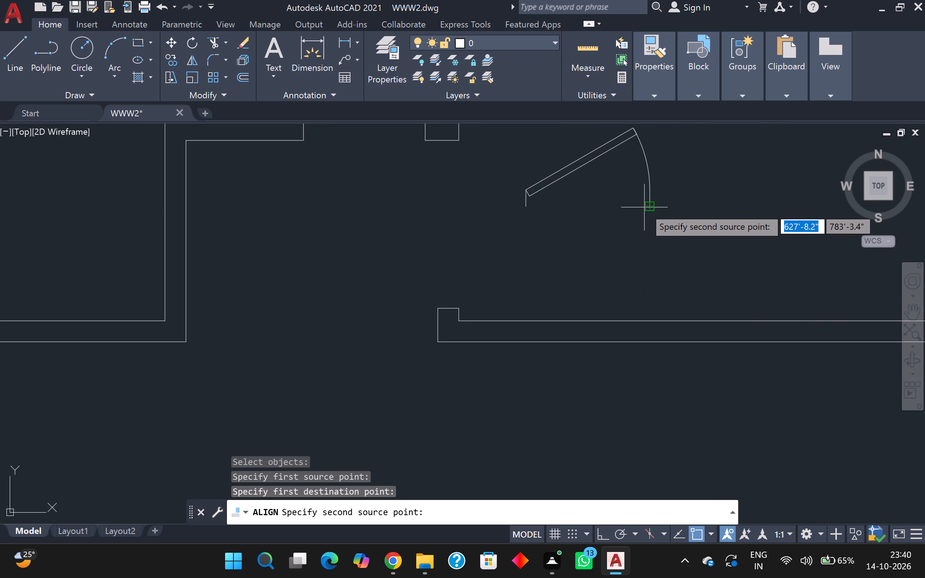
pyautogui.click(646, 206)
pyautogui.scroll(1, 471, 168)
pyautogui.moveTo(452, 160); pyautogui.dragTo(468, 184, button='middle')
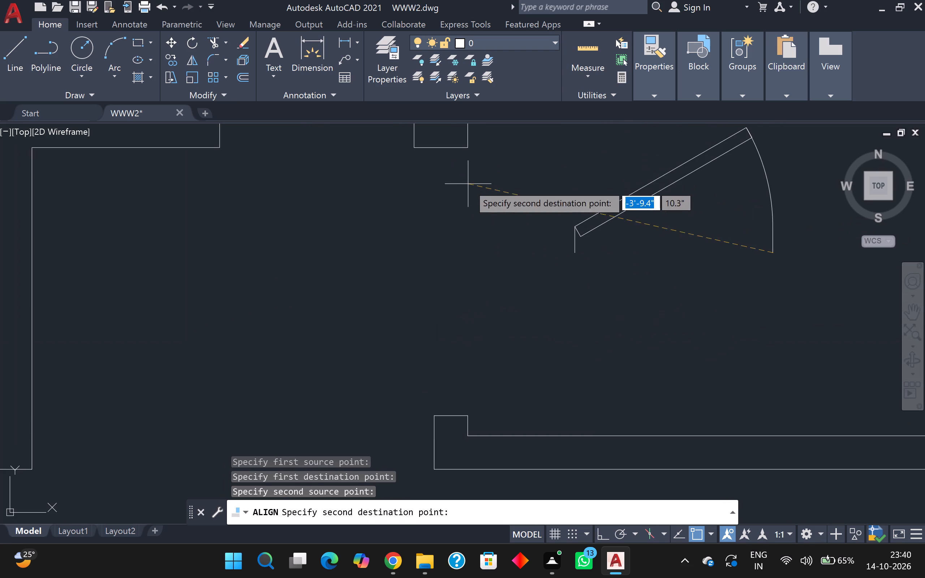
pyautogui.click(440, 149)
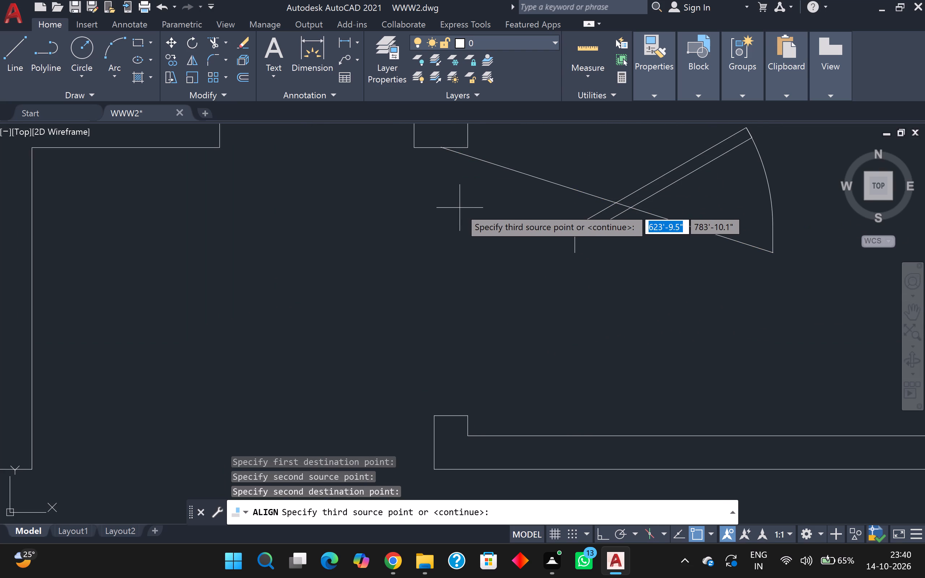
pyautogui.press('Return')
pyautogui.moveTo(485, 240); pyautogui.dragTo(460, 207)
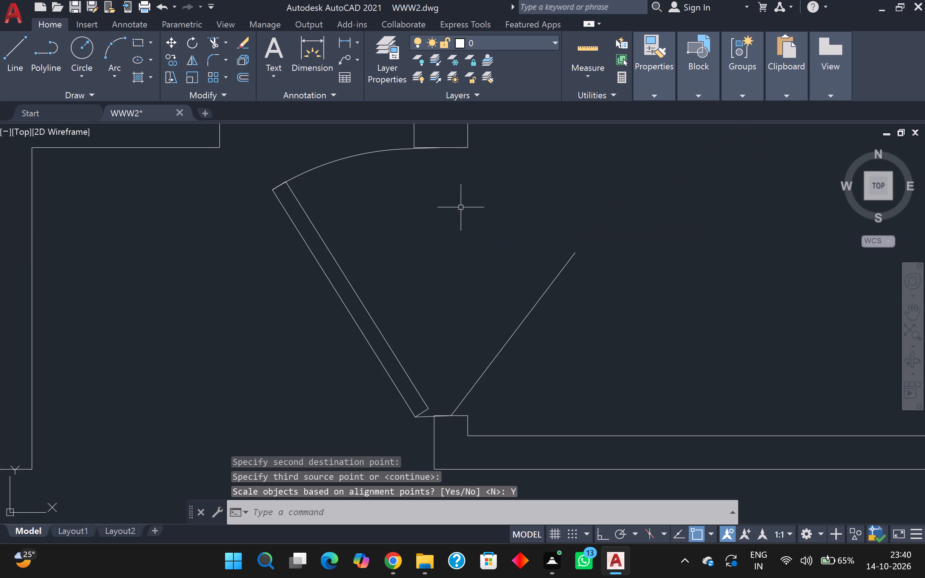
# Flip the aligned door so its leaf swings into the upper-right room, and deselect it.
pyautogui.scroll(-1, 461, 207)
pyautogui.click(393, 264)
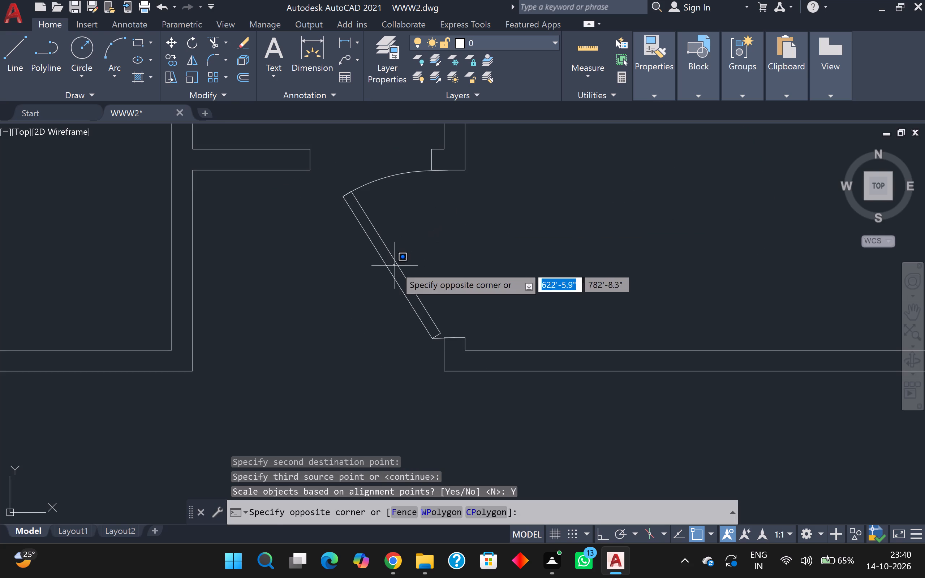
pyautogui.click(395, 266)
pyautogui.click(404, 268)
pyautogui.click(397, 273)
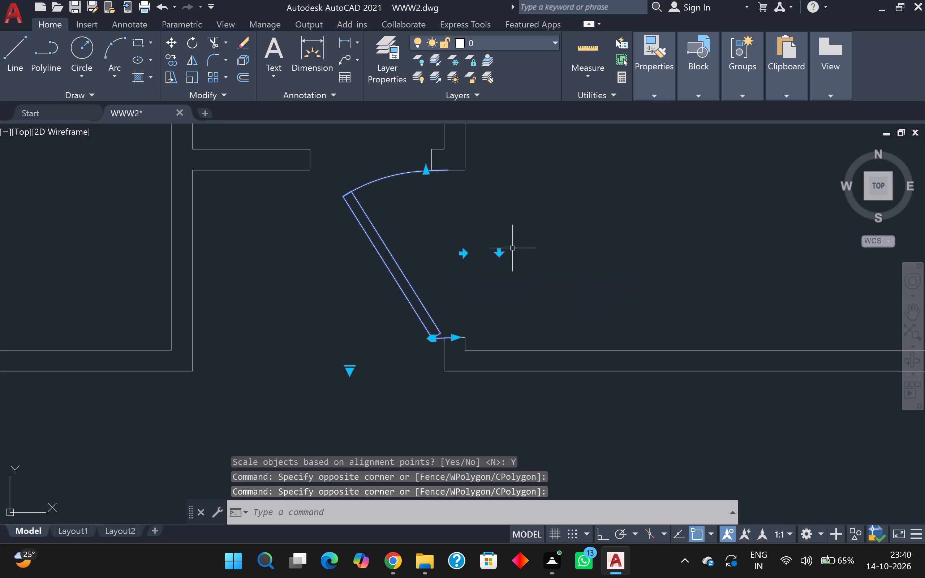
pyautogui.click(466, 253)
pyautogui.scroll(-3, 581, 207)
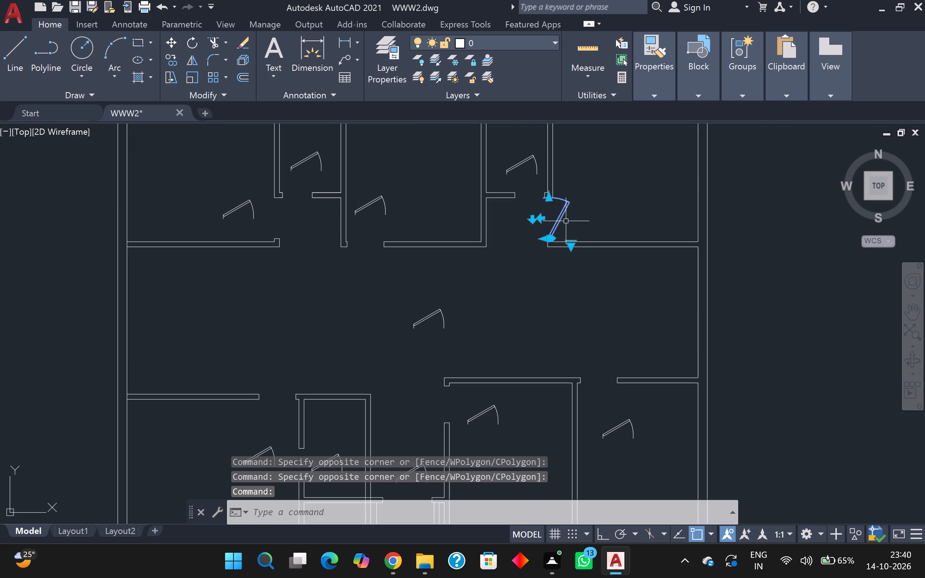
pyautogui.press('Escape')
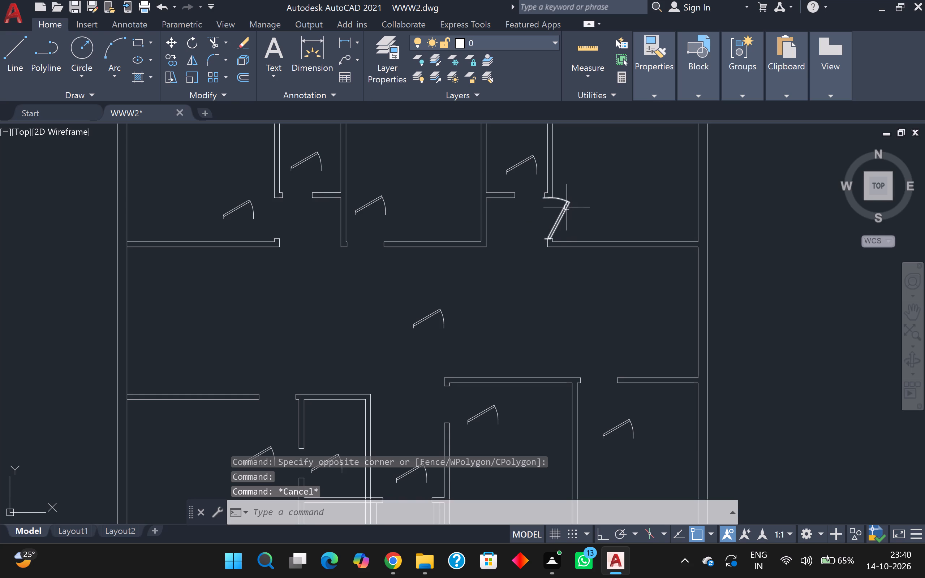
# Align the small upper-right closet room's door between its opening's upper corners, hinged at the short stub, scaling it to the alignment points.
pyautogui.press('a')
pyautogui.press('l')
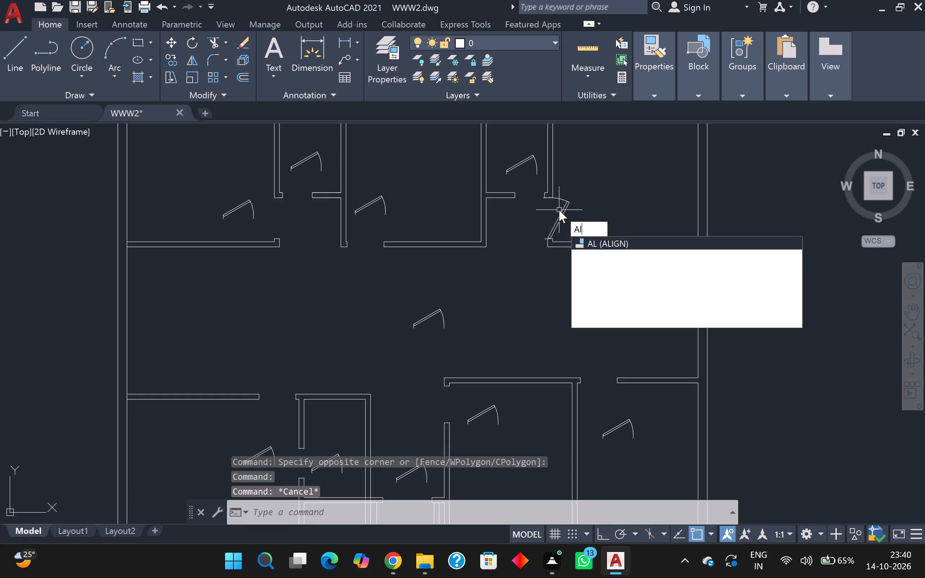
pyautogui.press('Return')
pyautogui.click(515, 164)
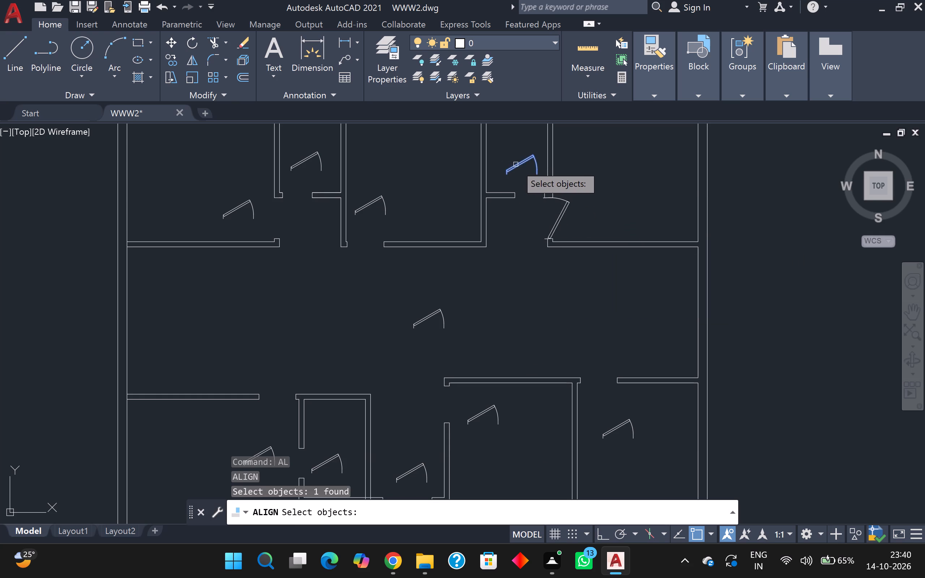
pyautogui.press('Return')
pyautogui.scroll(5, 515, 174)
pyautogui.scroll(-1, 509, 193)
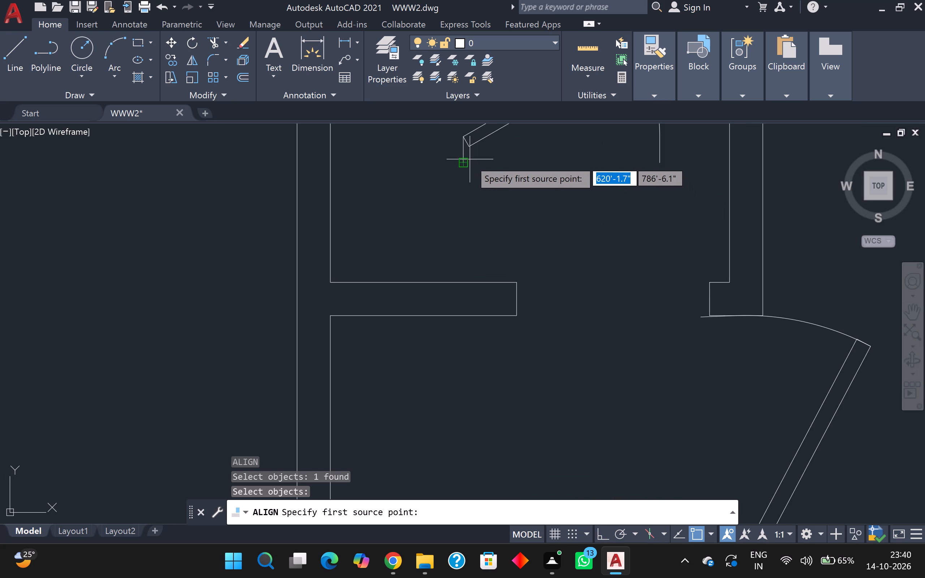
pyautogui.click(464, 161)
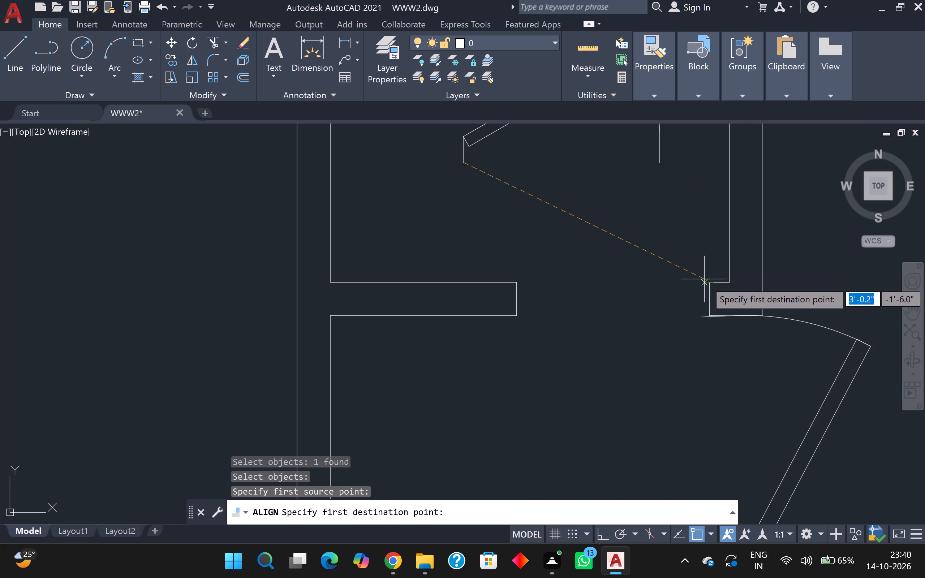
pyautogui.click(708, 282)
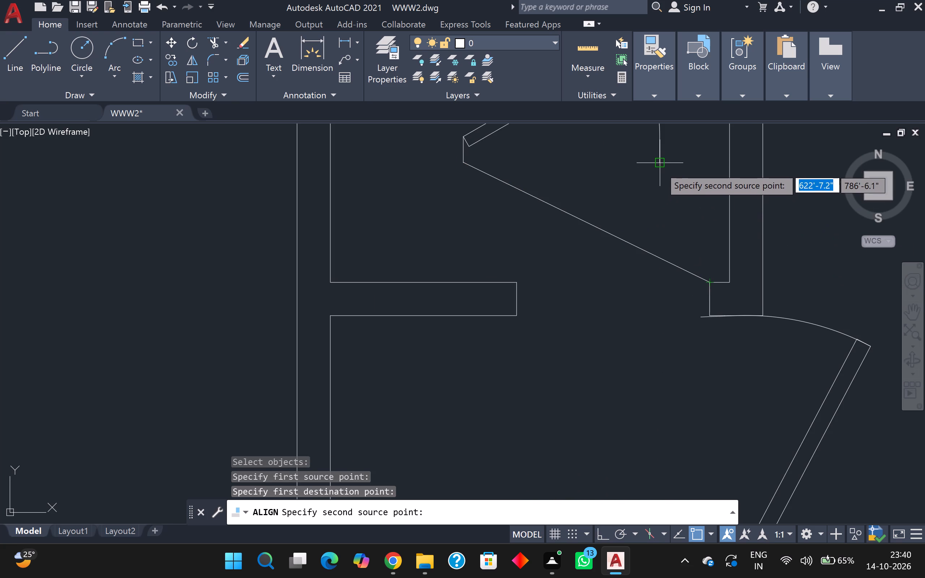
pyautogui.click(659, 163)
pyautogui.click(517, 282)
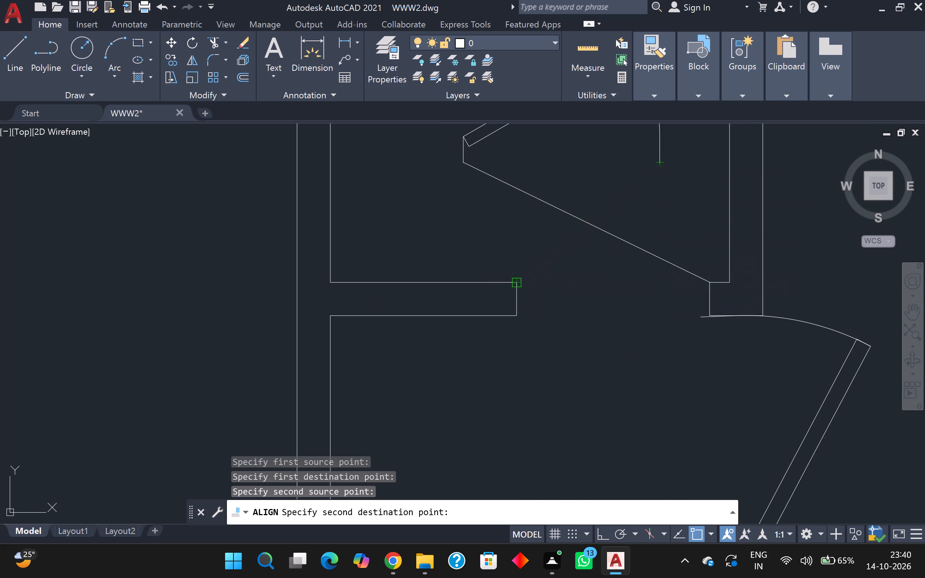
pyautogui.press('Return')
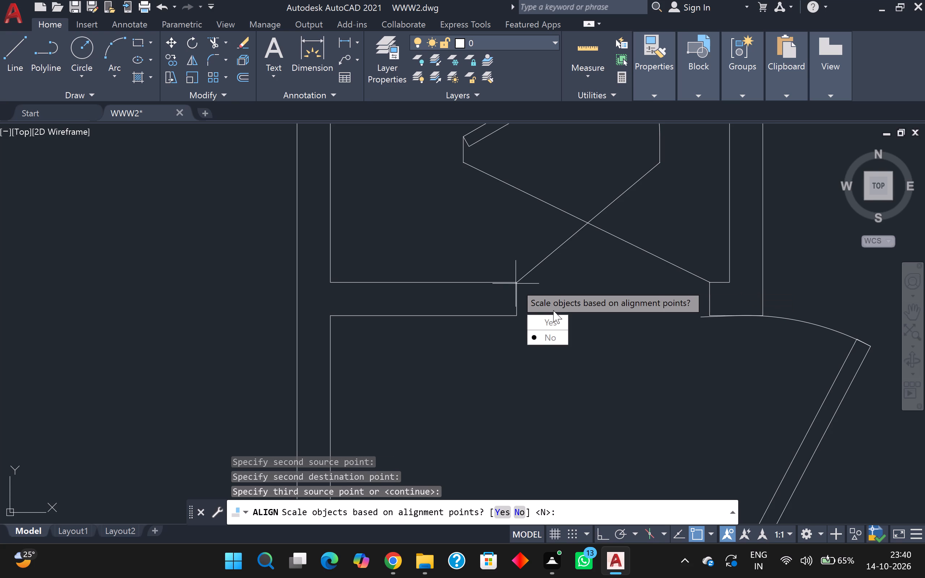
pyautogui.moveTo(547, 316); pyautogui.dragTo(516, 284)
pyautogui.scroll(-1, 517, 281)
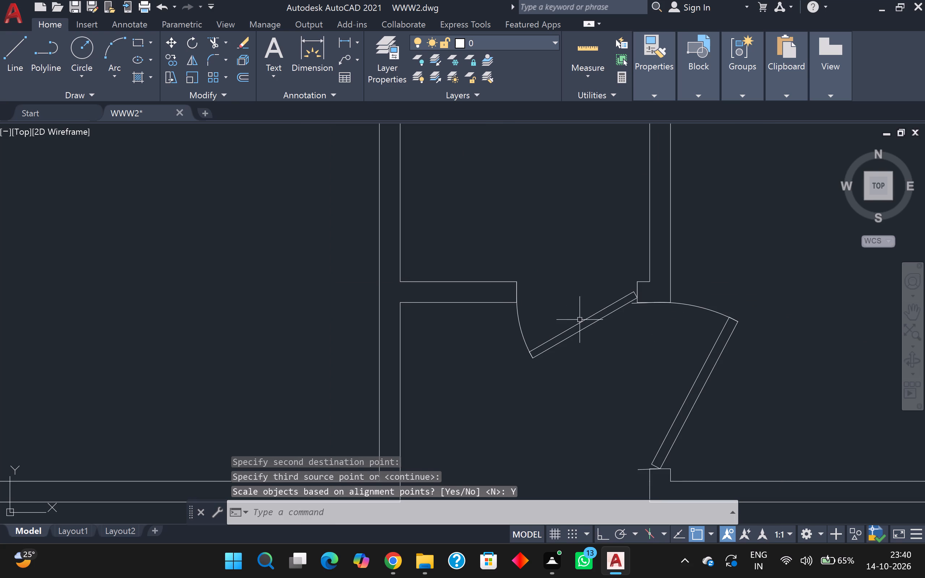
# Flip the aligned door so its leaf swings up into the small room, and deselect it.
pyautogui.click(580, 320)
pyautogui.click(573, 276)
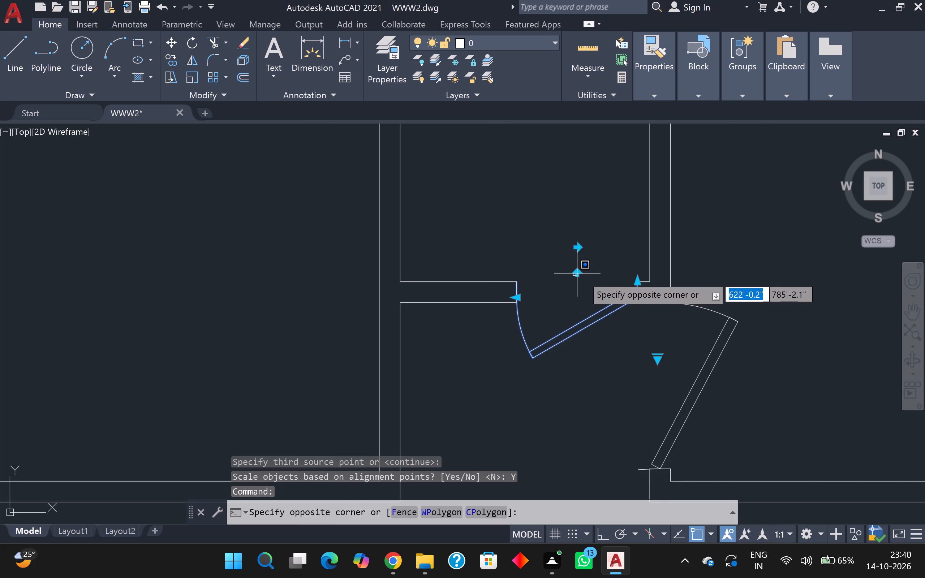
pyautogui.click(579, 273)
pyautogui.click(579, 272)
pyautogui.scroll(-1, 705, 228)
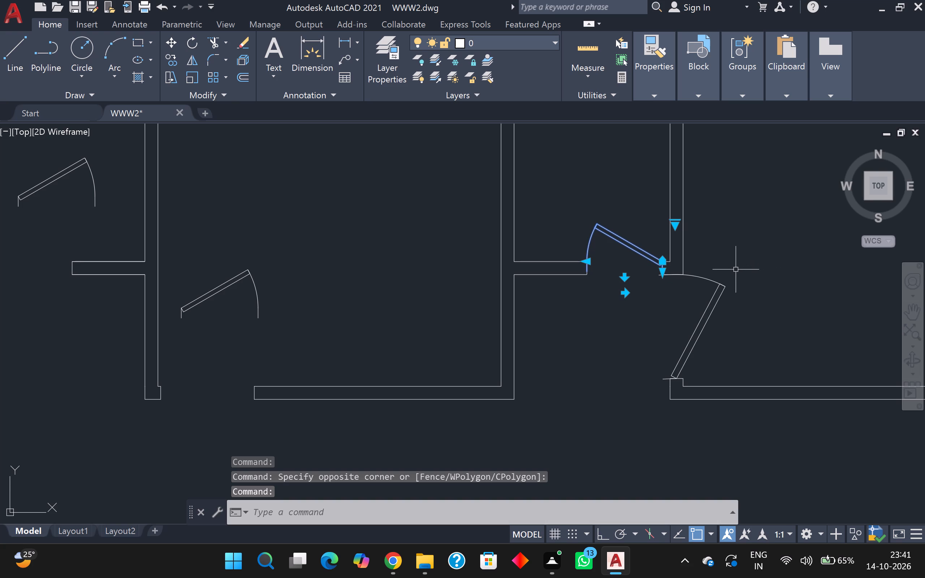
pyautogui.press('Escape')
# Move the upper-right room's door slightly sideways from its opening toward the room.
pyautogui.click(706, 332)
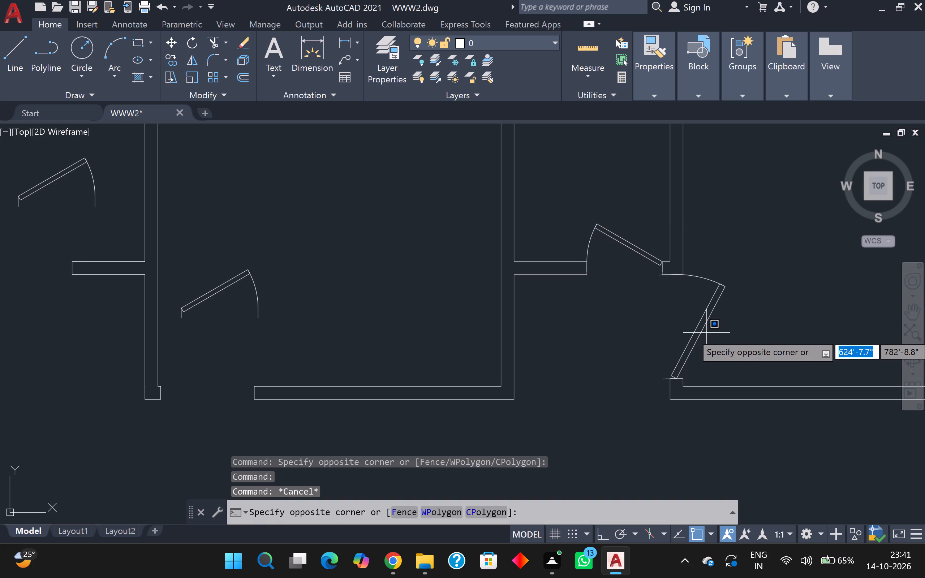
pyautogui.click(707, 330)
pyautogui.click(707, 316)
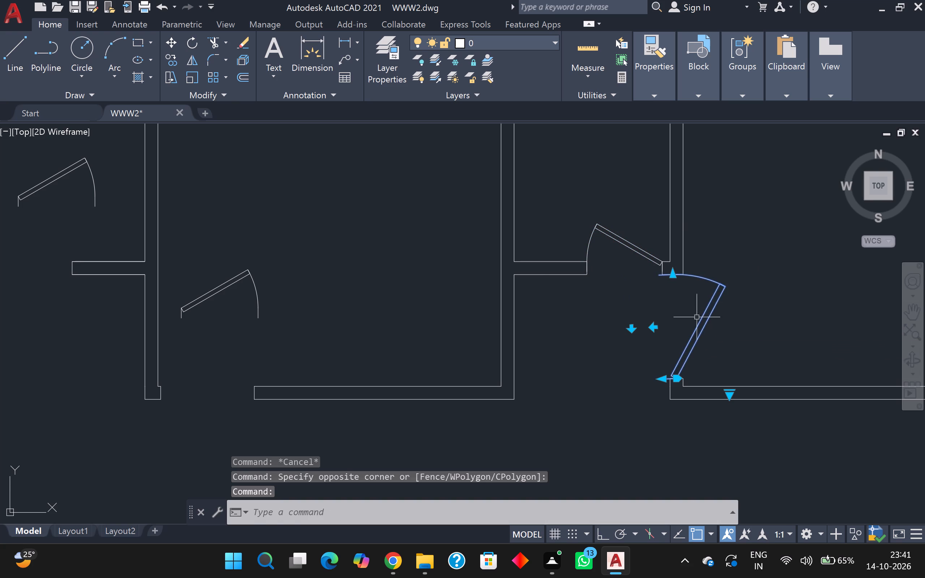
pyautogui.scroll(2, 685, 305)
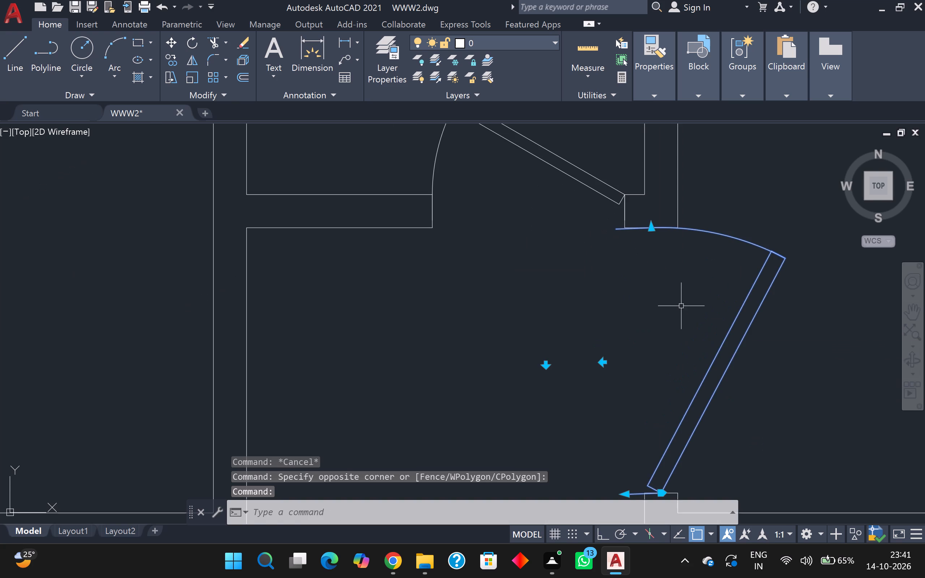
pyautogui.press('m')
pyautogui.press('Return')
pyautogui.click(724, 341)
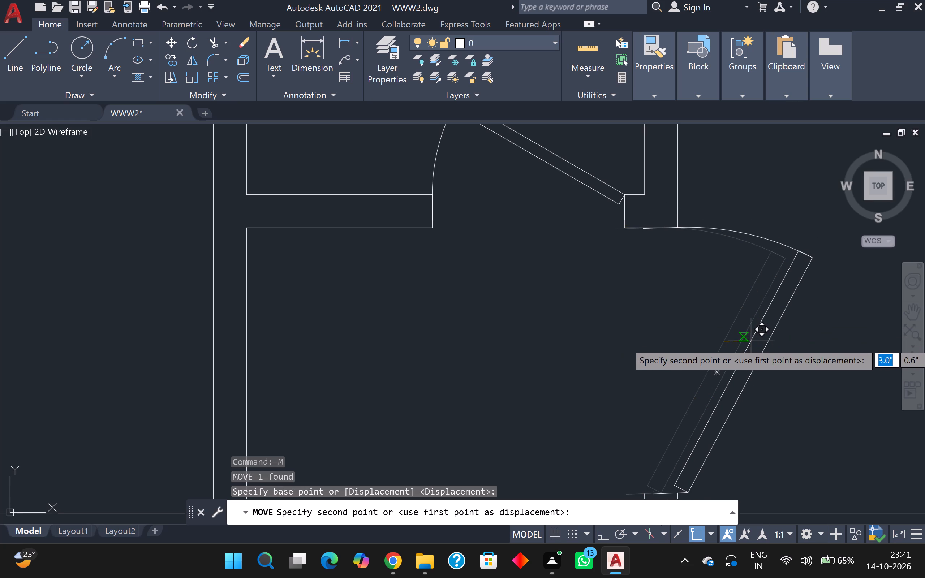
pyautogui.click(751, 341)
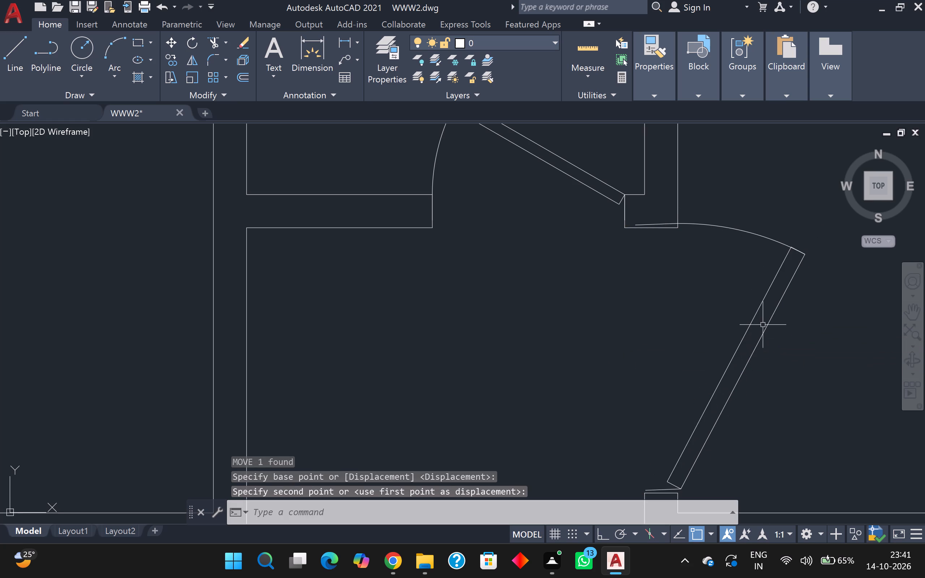
# Delete the upper-right room's door from its opening.
pyautogui.click(760, 320)
pyautogui.hotkey('ctrl', 'z')
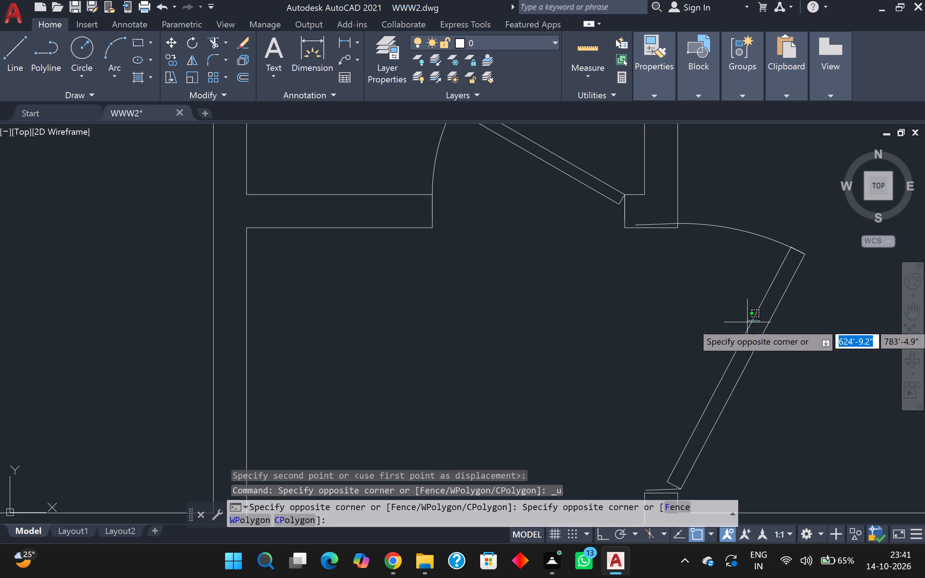
pyautogui.click(741, 319)
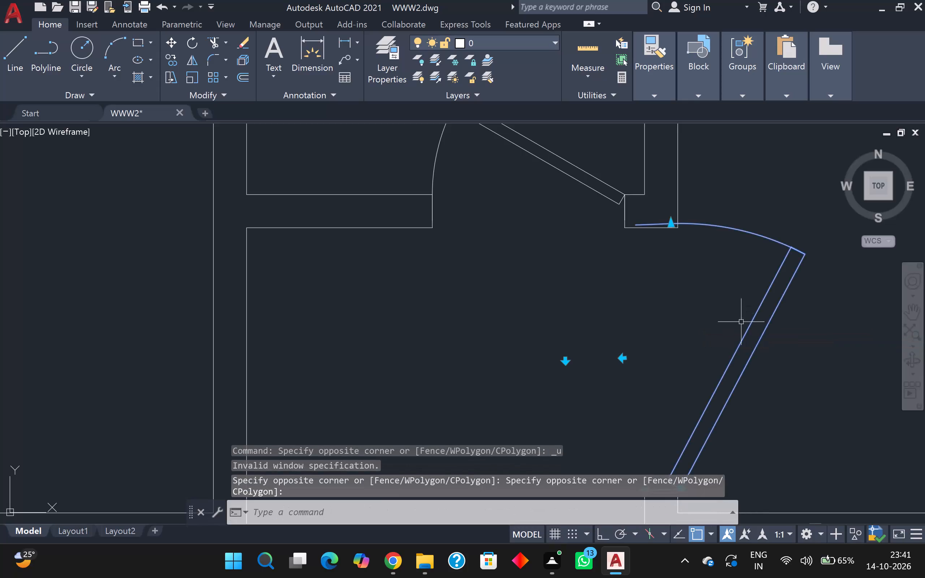
pyautogui.press('Delete')
# Align the upper-middle room's door between the upper corners of its bottom-wall opening, hinged at the partition stub, scaling it to the alignment points.
pyautogui.scroll(-1, 742, 316)
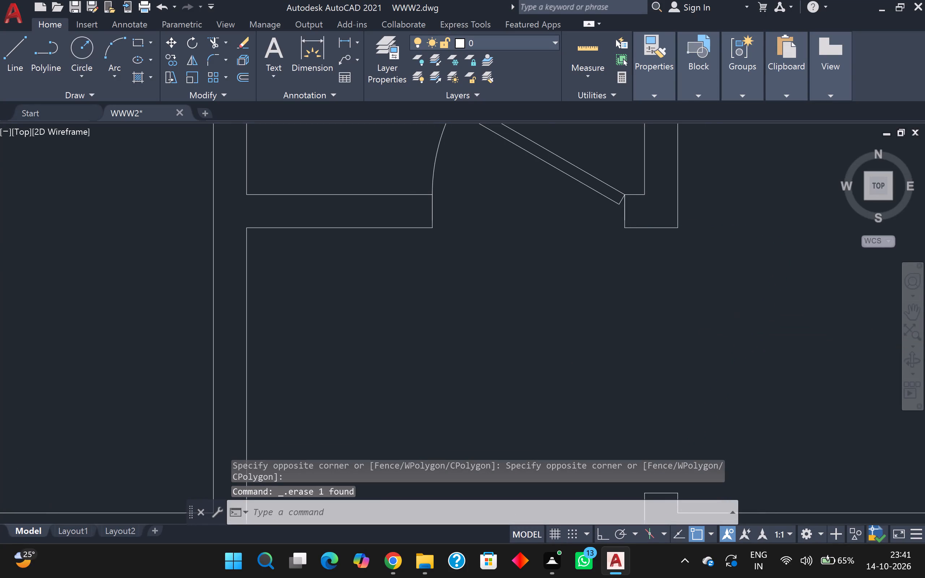
pyautogui.scroll(-1, 742, 316)
pyautogui.scroll(1, 695, 285)
pyautogui.scroll(-2, 695, 285)
pyautogui.moveTo(450, 304); pyautogui.dragTo(451, 303, button='middle')
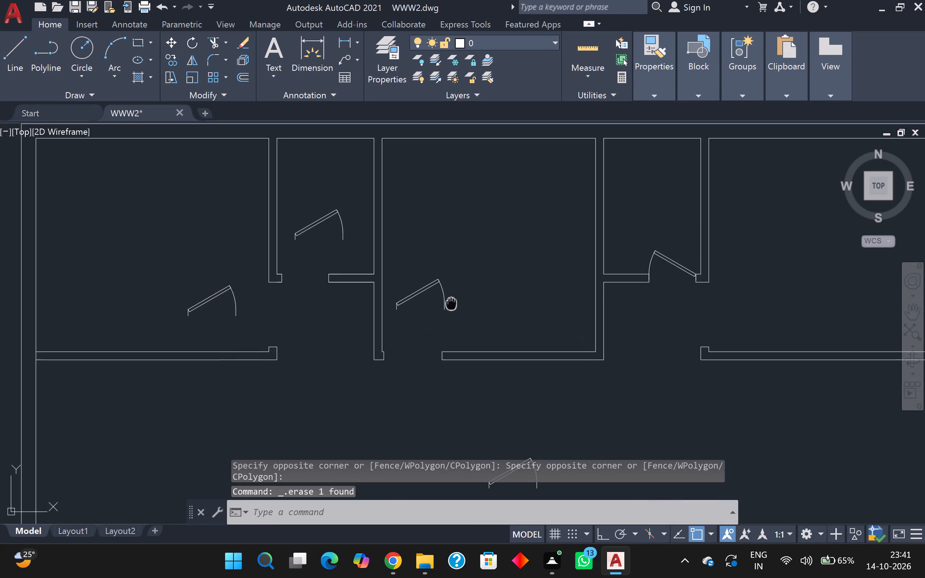
pyautogui.moveTo(451, 303); pyautogui.dragTo(491, 253, button='middle')
pyautogui.press('a')
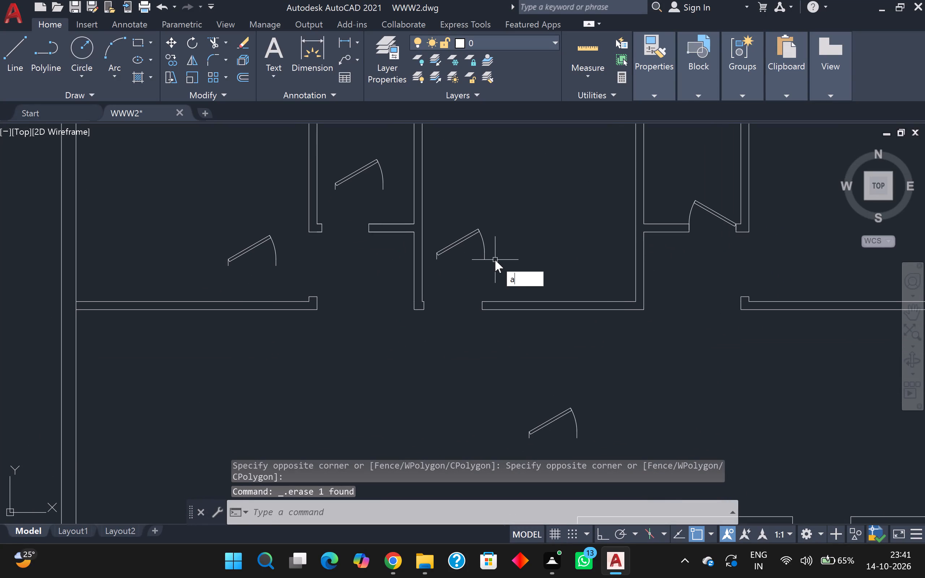
pyautogui.press('l')
pyautogui.press('Return')
pyautogui.scroll(2, 467, 269)
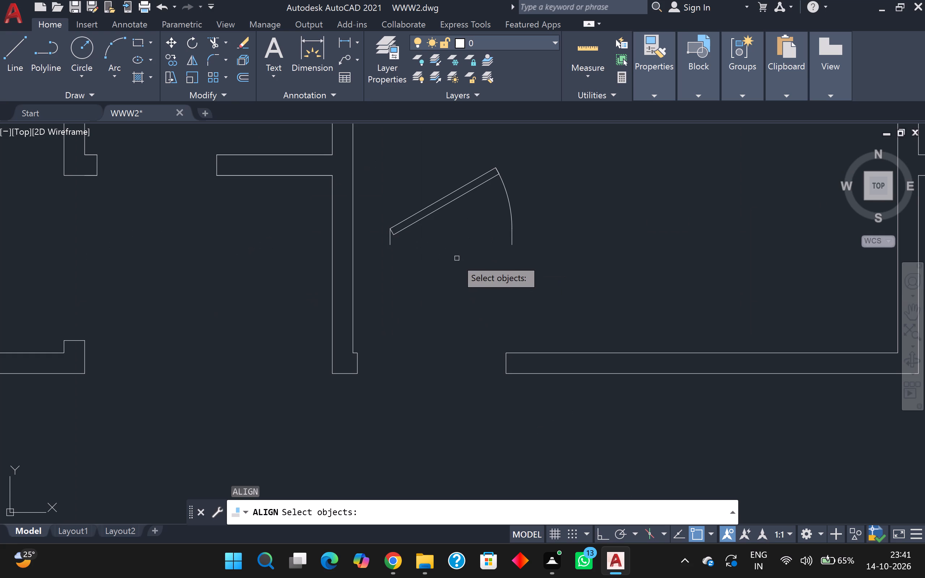
pyautogui.click(458, 197)
pyautogui.press('Return')
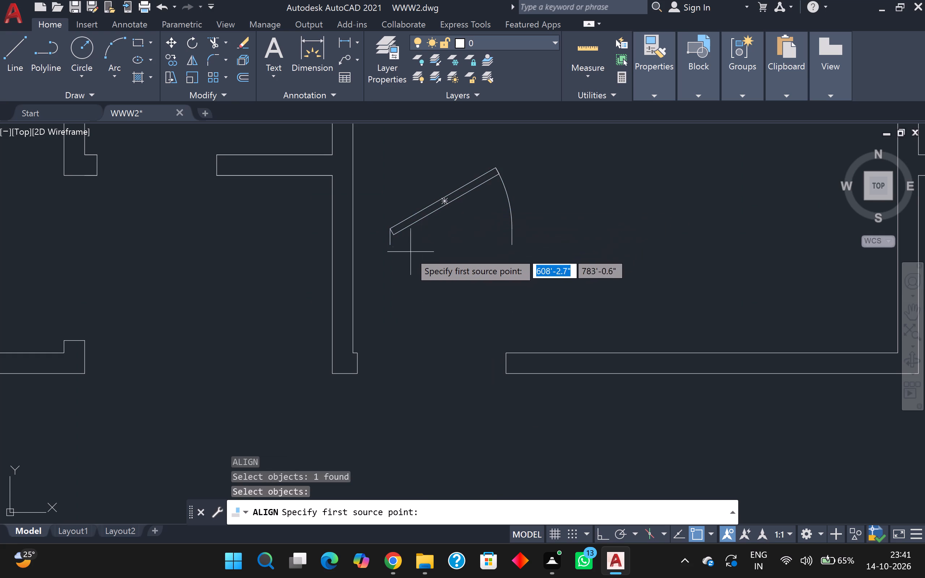
pyautogui.click(392, 247)
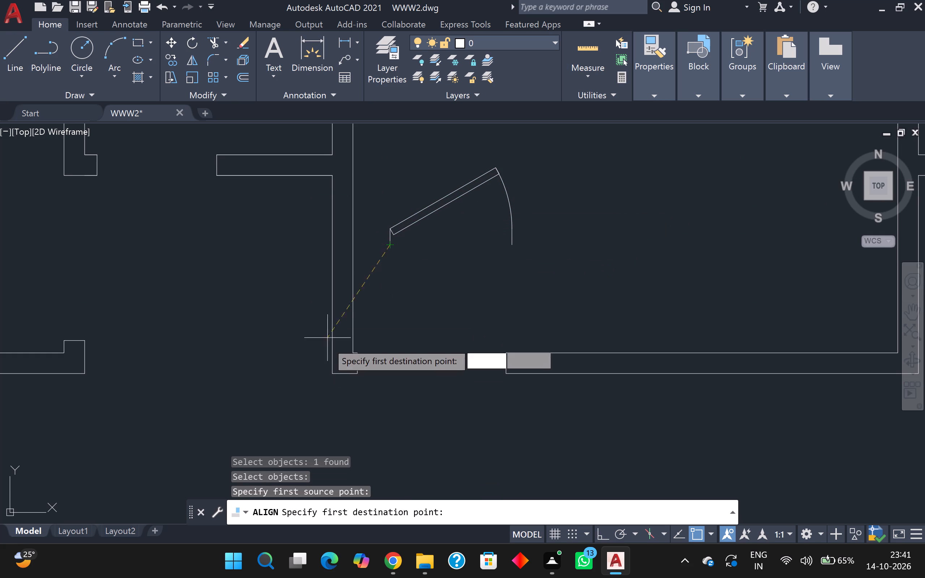
pyautogui.scroll(2, 358, 348)
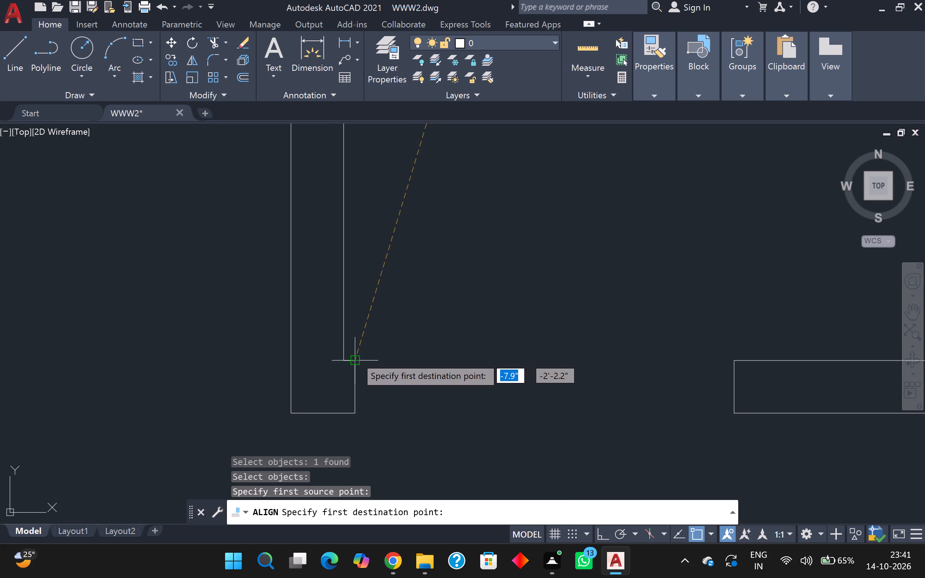
pyautogui.click(356, 357)
pyautogui.scroll(-1, 702, 210)
pyautogui.moveTo(701, 208); pyautogui.dragTo(637, 255, button='middle')
pyautogui.scroll(-1, 701, 208)
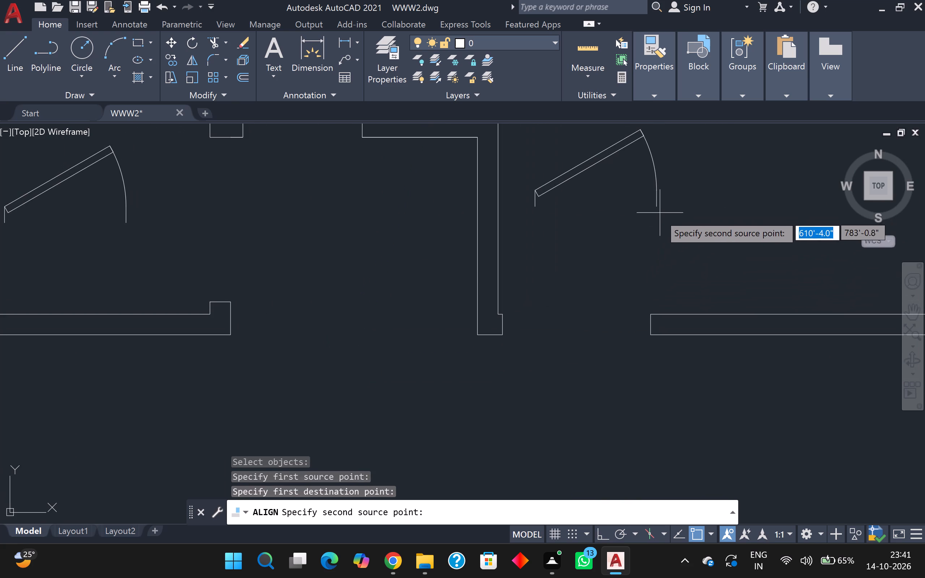
pyautogui.moveTo(657, 210); pyautogui.dragTo(655, 214)
pyautogui.scroll(2, 646, 283)
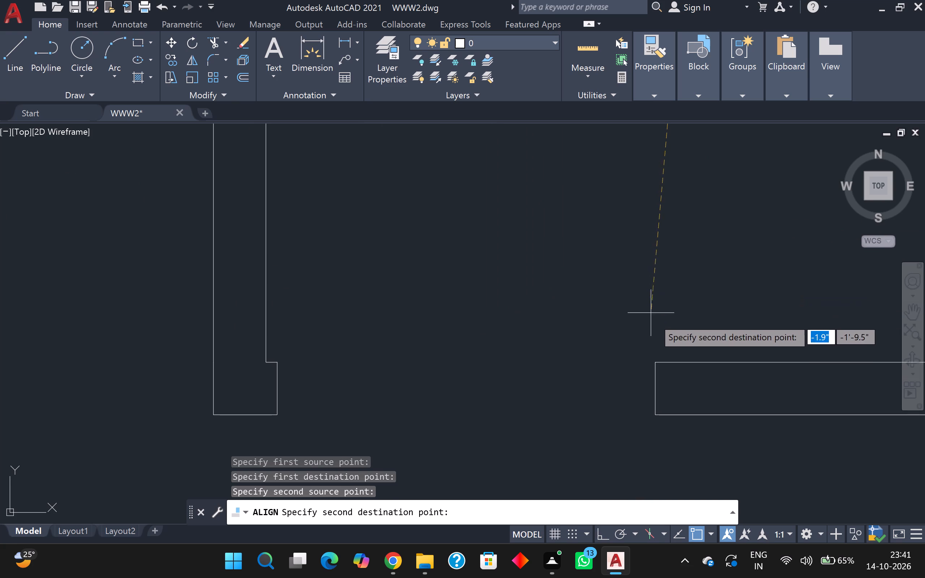
pyautogui.click(657, 358)
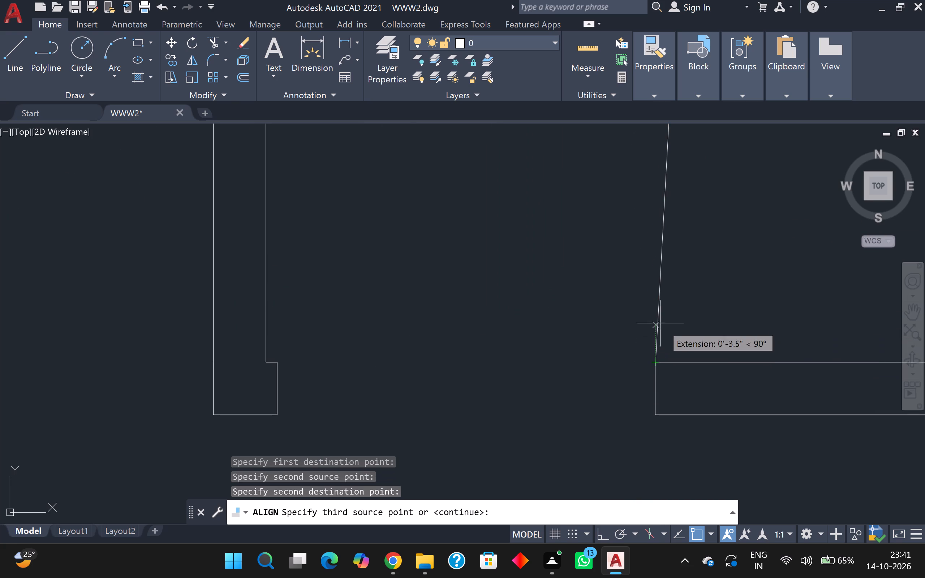
pyautogui.scroll(-1, 650, 317)
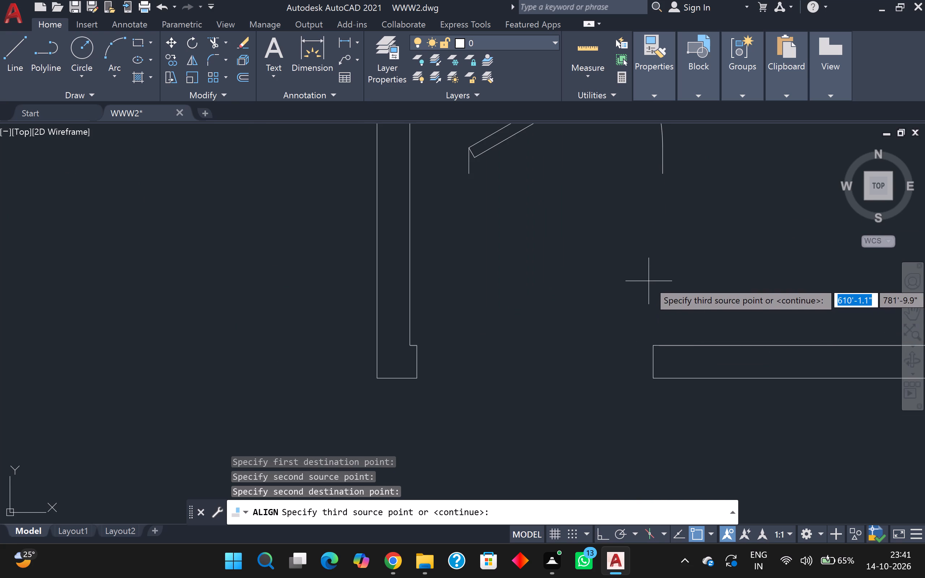
pyautogui.press('Return')
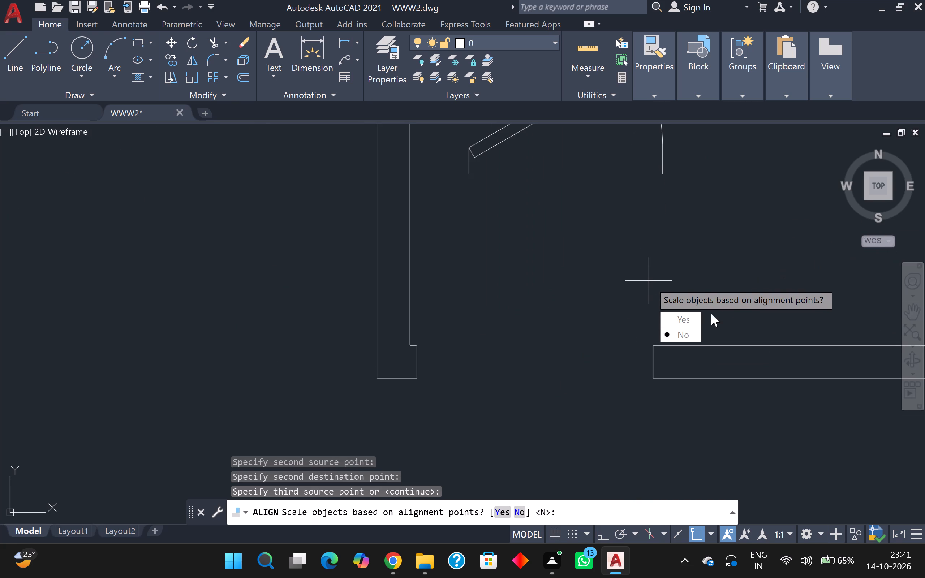
pyautogui.moveTo(686, 323); pyautogui.dragTo(649, 280)
# Align the small upper room's door between the upper corners of its bottom-wall opening, hinged at the left stub, scaling it to the alignment points.
pyautogui.scroll(-3, 653, 258)
pyautogui.moveTo(650, 236); pyautogui.dragTo(650, 235, button='middle')
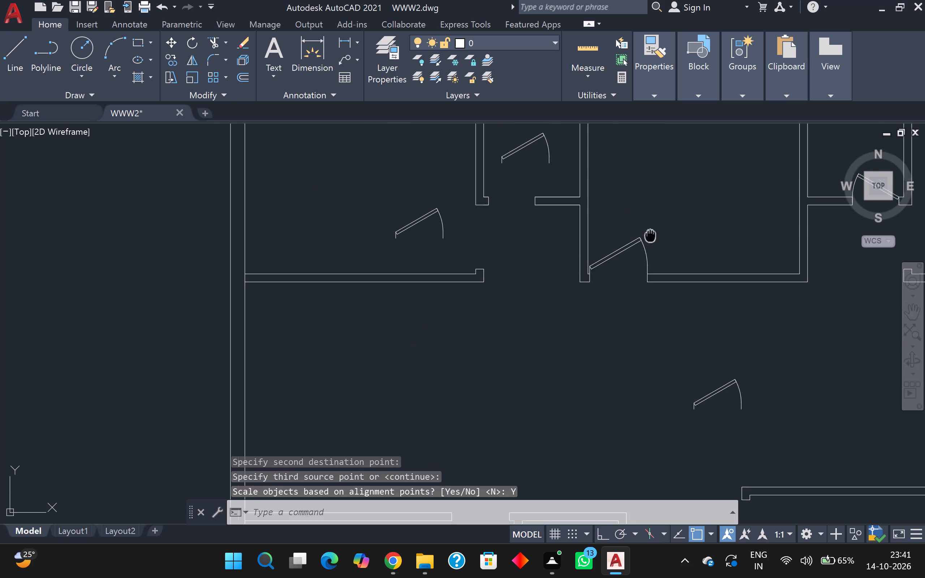
pyautogui.moveTo(650, 235); pyautogui.dragTo(739, 347, button='middle')
pyautogui.scroll(1, 665, 315)
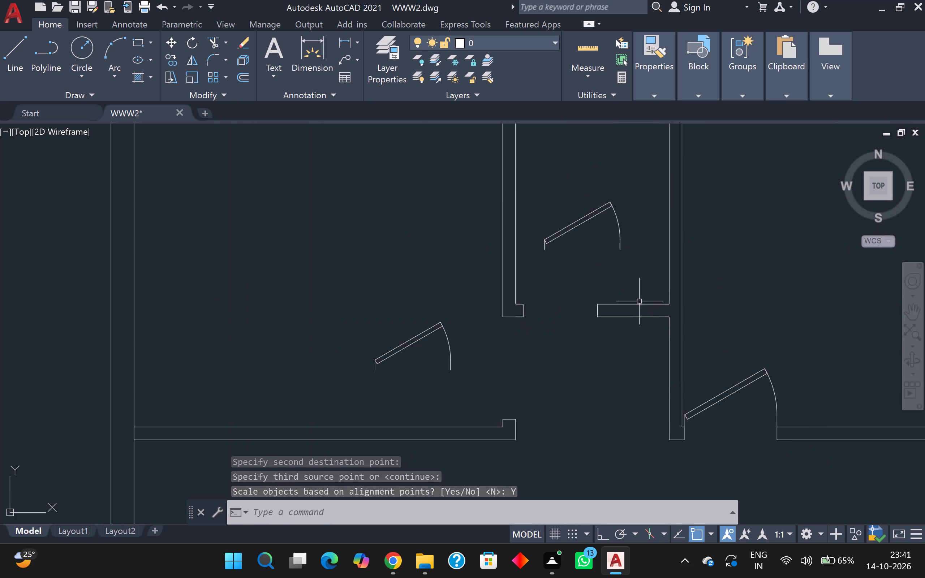
pyautogui.scroll(1, 639, 301)
pyautogui.click(552, 171)
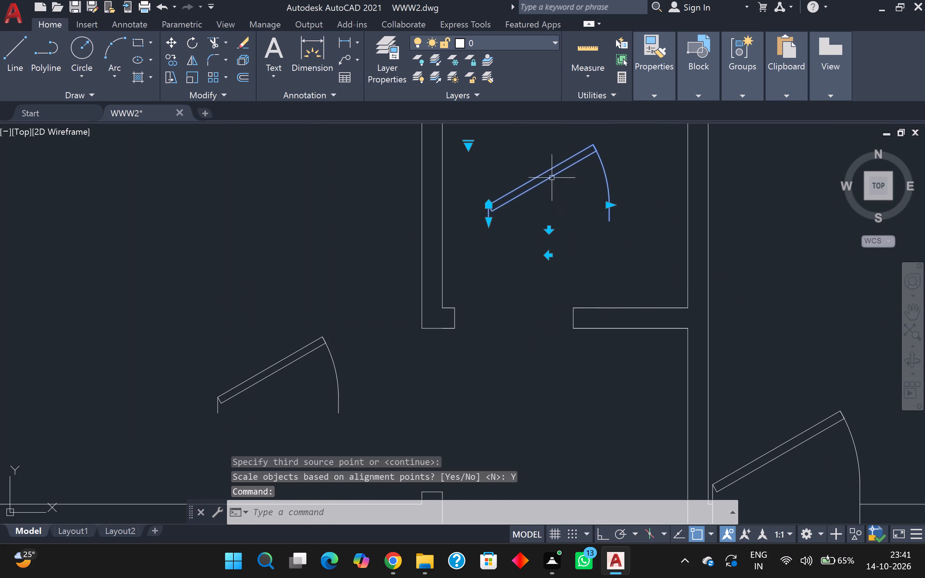
pyautogui.press('a')
pyautogui.press('l')
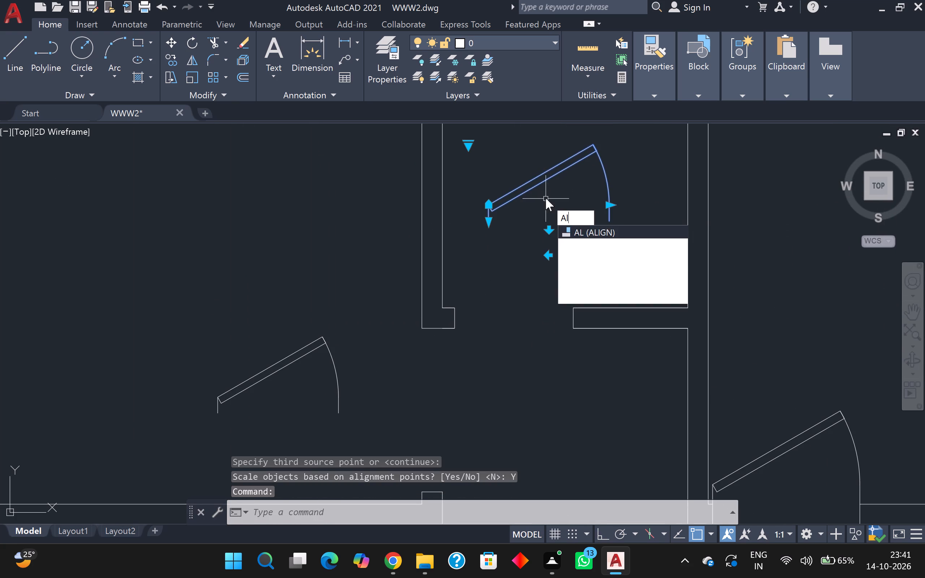
pyautogui.press('Return')
pyautogui.click(490, 221)
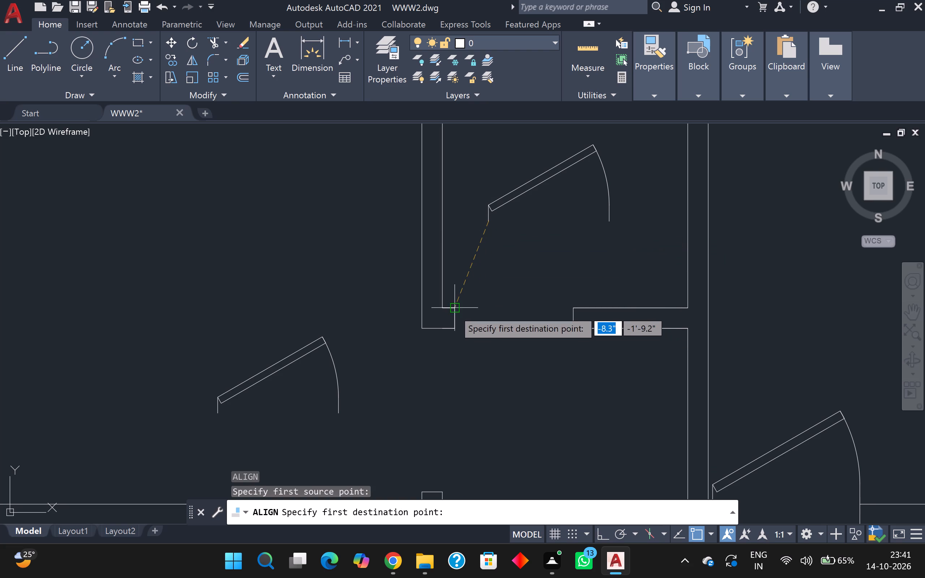
pyautogui.click(452, 307)
pyautogui.click(608, 218)
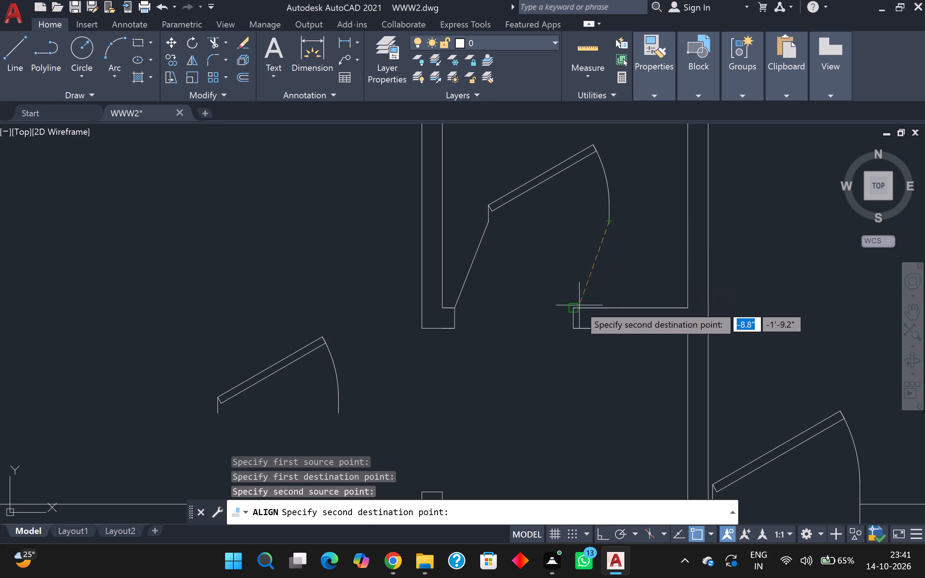
pyautogui.click(577, 307)
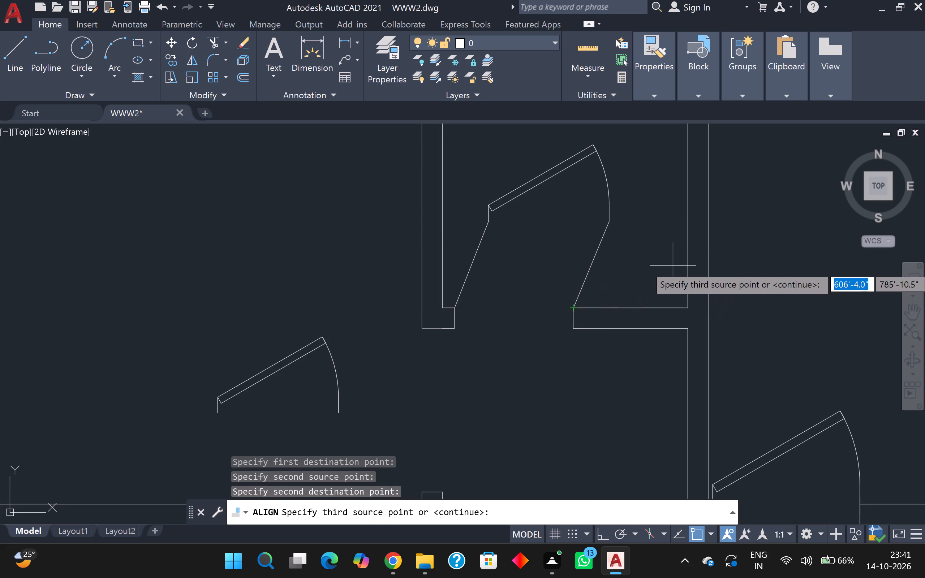
pyautogui.press('Return')
pyautogui.click(705, 287)
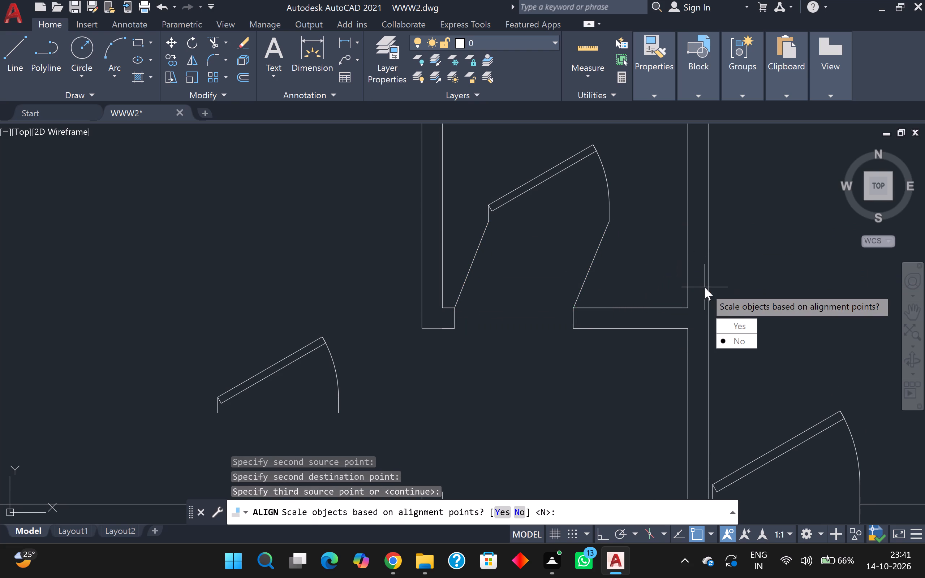
pyautogui.moveTo(727, 320); pyautogui.dragTo(705, 287)
# Align the upper-left room's door vertically between its bottom-wall stub and the partition corner above, hinged at the stub, scaling it to the alignment points.
pyautogui.scroll(-1, 602, 257)
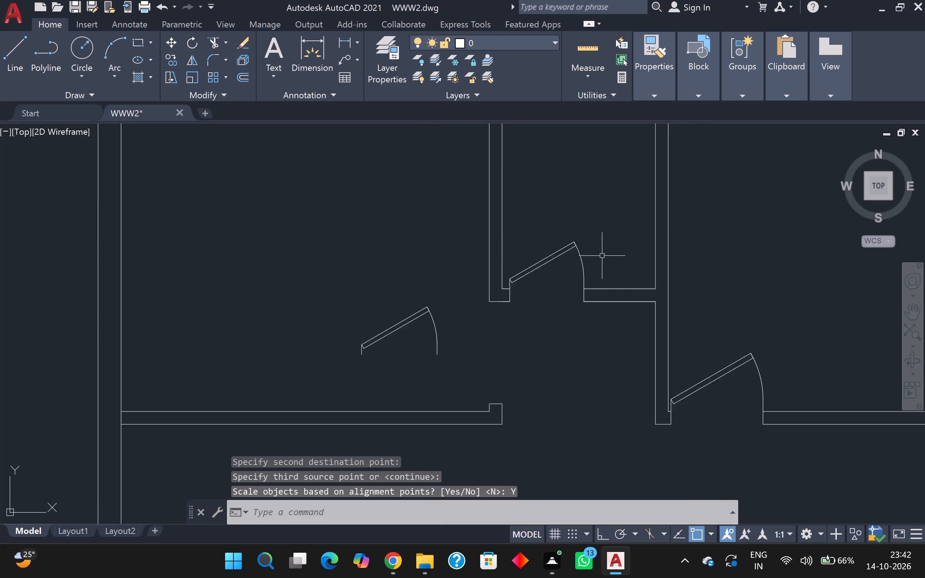
pyautogui.scroll(-1, 602, 256)
pyautogui.moveTo(607, 239); pyautogui.dragTo(726, 159, button='middle')
pyautogui.click(601, 217)
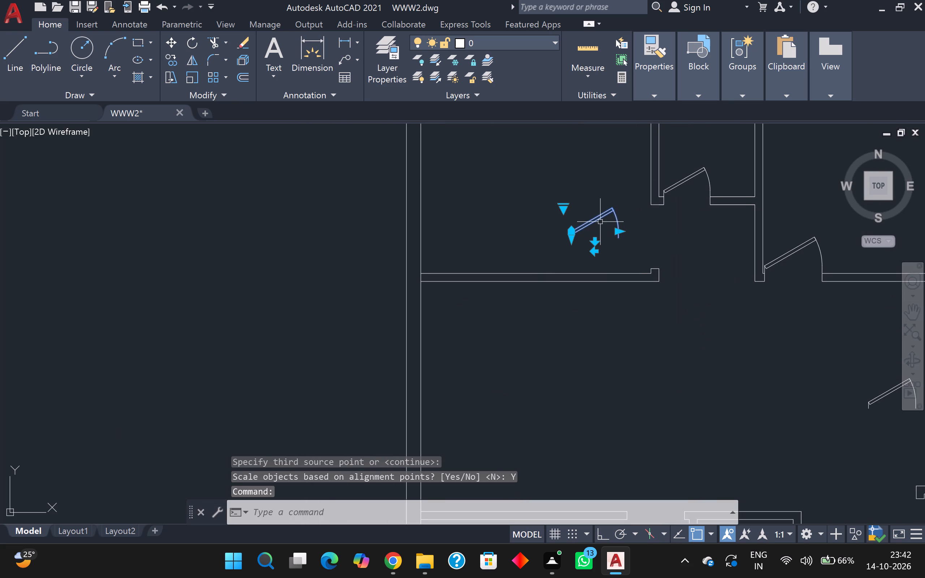
pyautogui.press('a')
pyautogui.press('l')
pyautogui.press('Return')
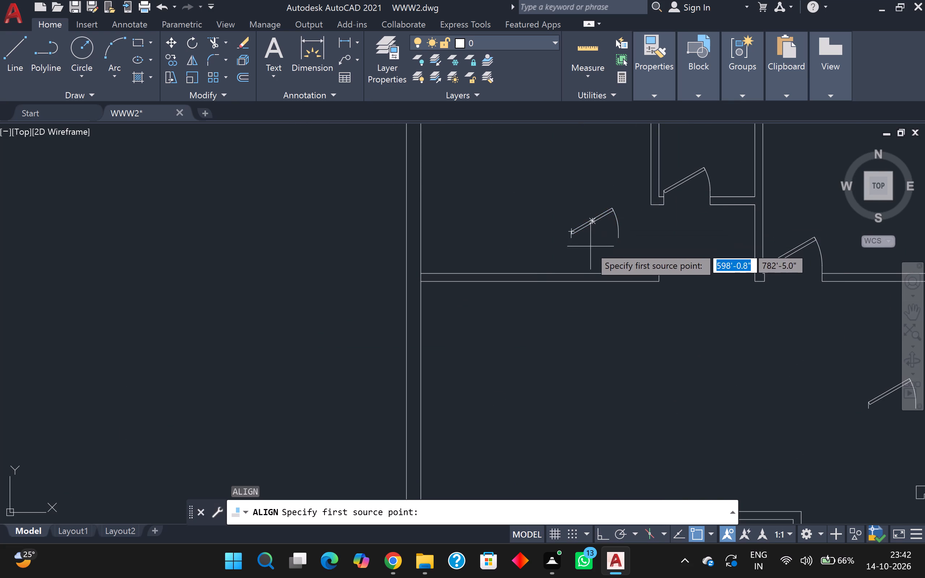
pyautogui.scroll(1, 585, 233)
pyautogui.click(561, 240)
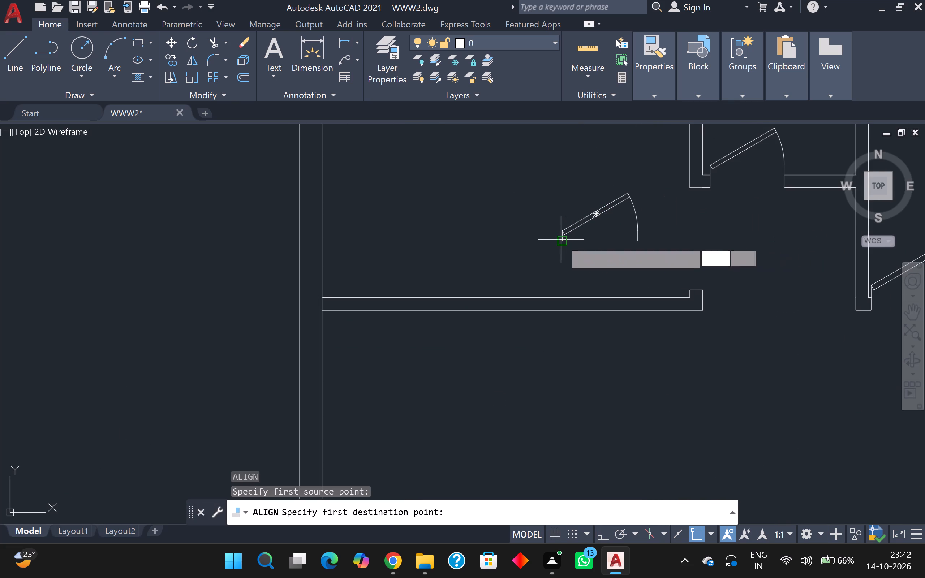
pyautogui.scroll(1, 690, 290)
pyautogui.click(690, 290)
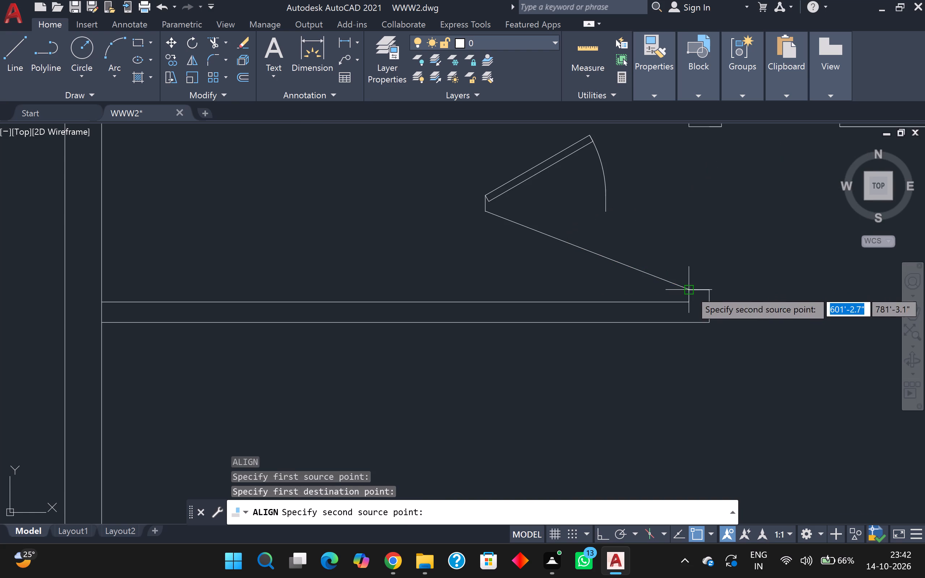
pyautogui.click(608, 213)
pyautogui.moveTo(695, 167); pyautogui.dragTo(639, 220, button='middle')
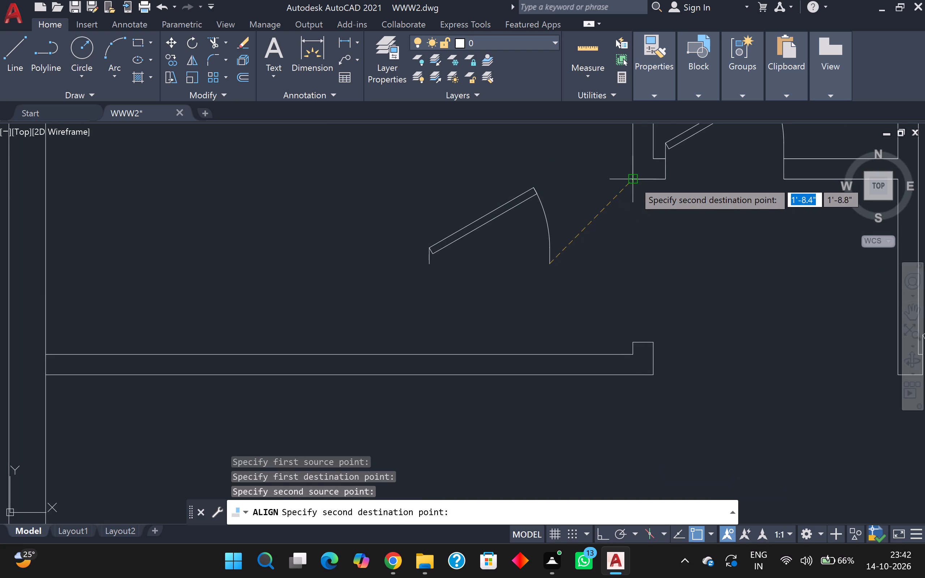
pyautogui.click(633, 180)
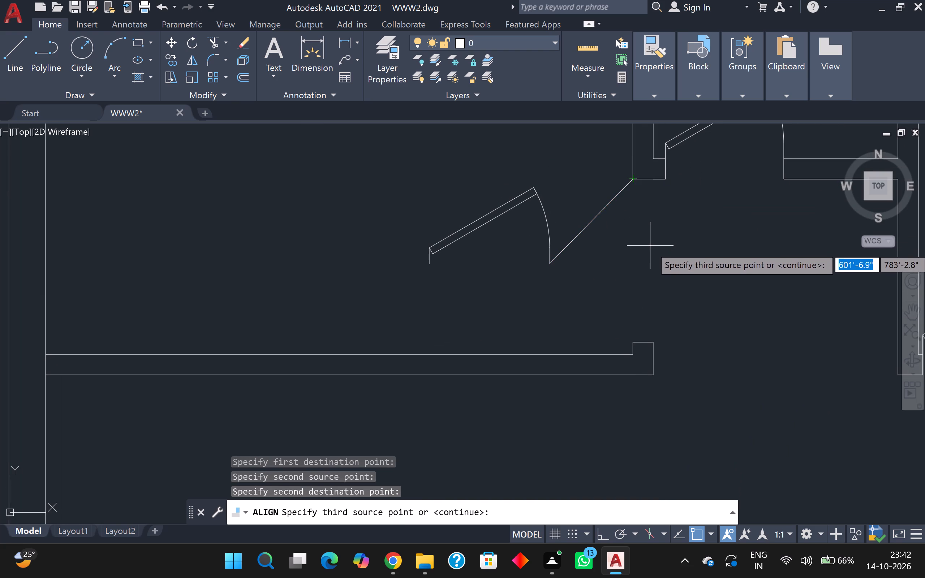
pyautogui.press('Return')
pyautogui.moveTo(677, 273); pyautogui.dragTo(655, 240)
# Align the lower-left room's door between the lower corners of its top-wall opening, hinged at the right-hand stub, scaling it to the alignment points.
pyautogui.scroll(-2, 657, 232)
pyautogui.moveTo(665, 248); pyautogui.dragTo(665, 247, button='middle')
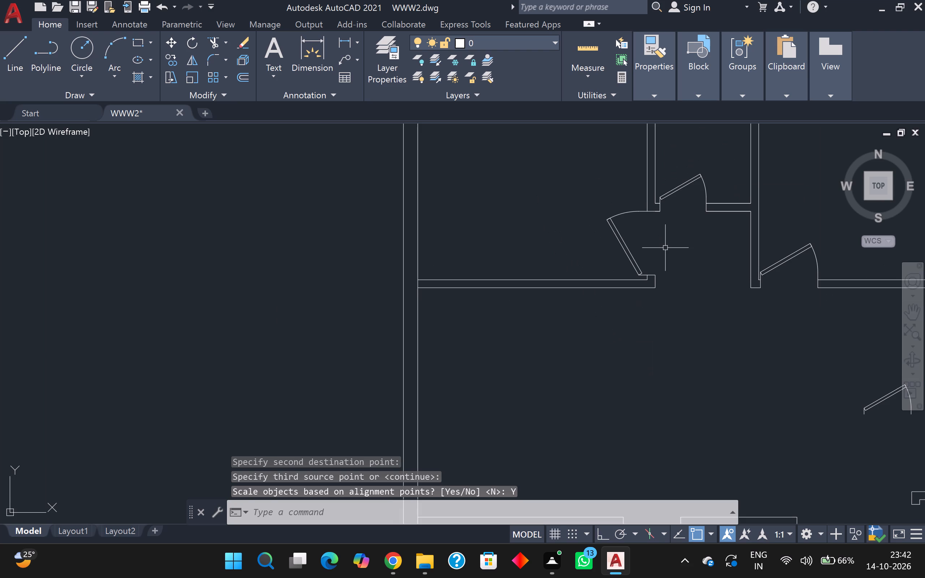
pyautogui.moveTo(665, 247); pyautogui.dragTo(652, 181, button='middle')
pyautogui.scroll(-1, 660, 195)
pyautogui.moveTo(662, 250); pyautogui.dragTo(647, 181, button='middle')
pyautogui.click(617, 338)
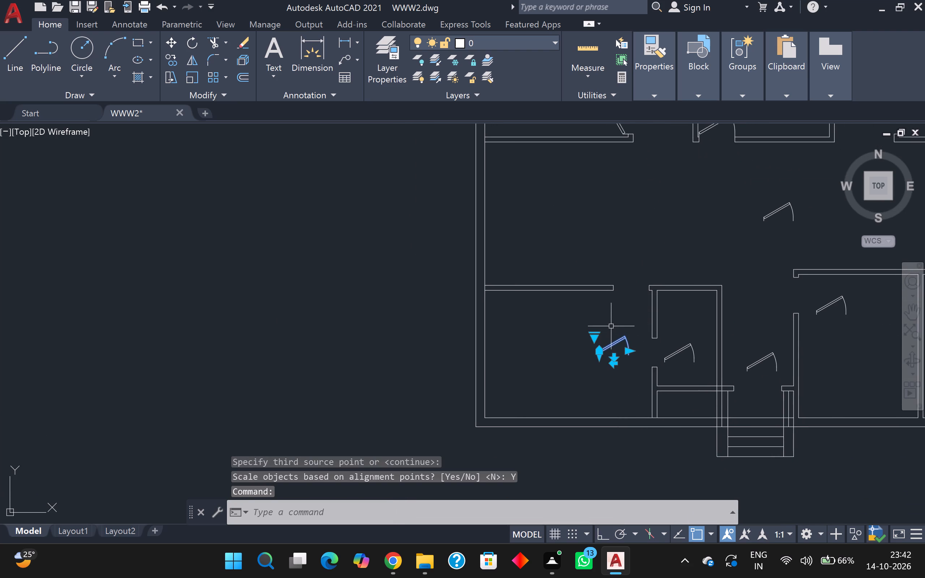
pyautogui.press('a')
pyautogui.press('l')
pyautogui.press('Return')
pyautogui.scroll(1, 599, 350)
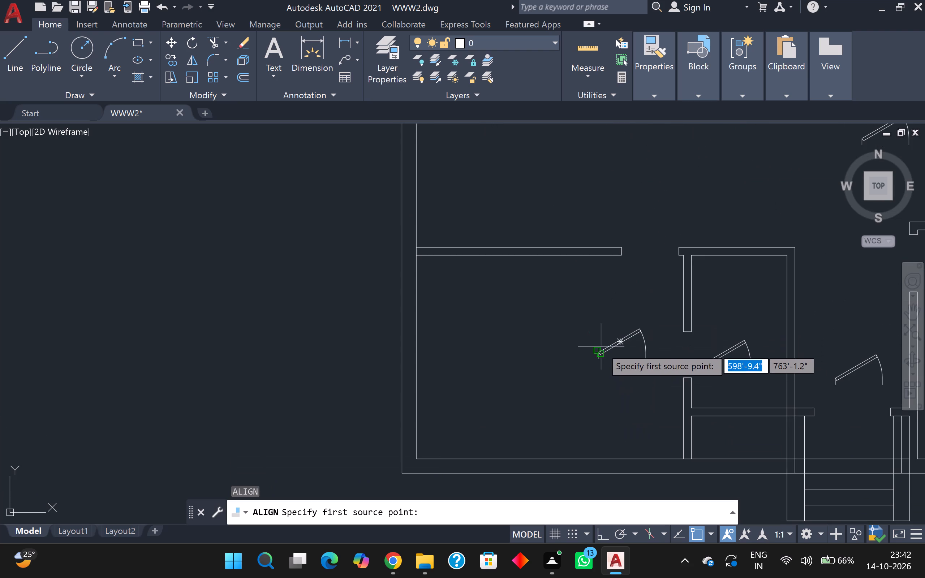
pyautogui.scroll(2, 600, 355)
pyautogui.click(597, 362)
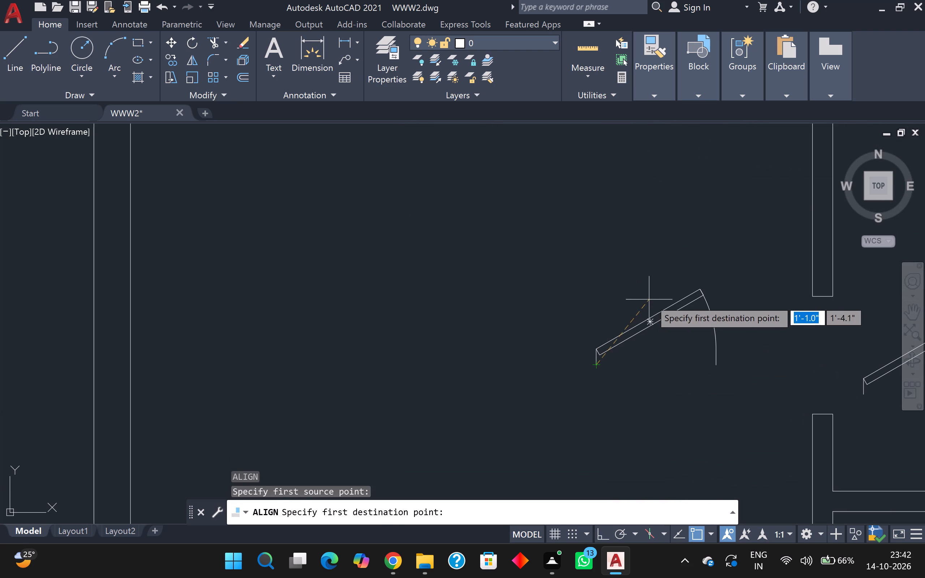
pyautogui.moveTo(648, 266); pyautogui.dragTo(516, 369, button='middle')
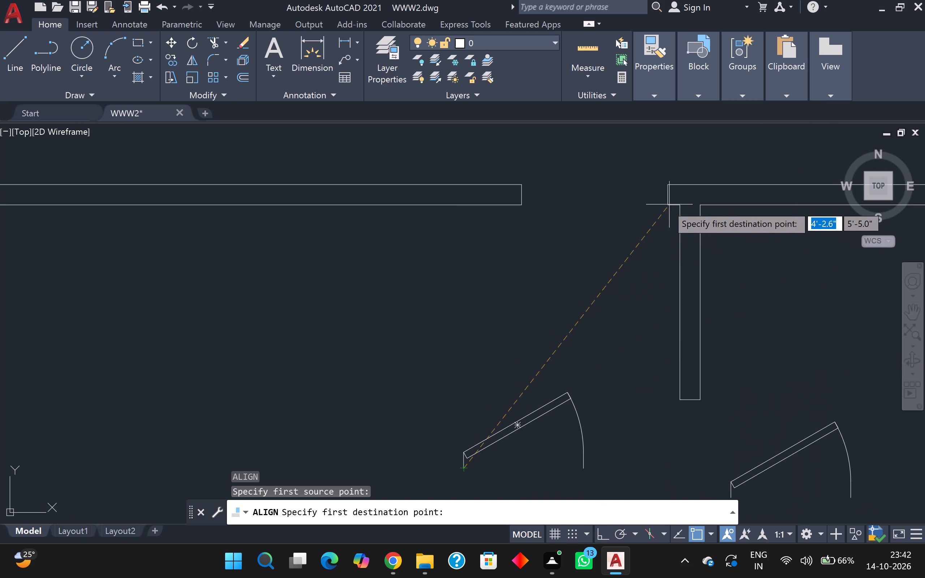
pyautogui.click(669, 204)
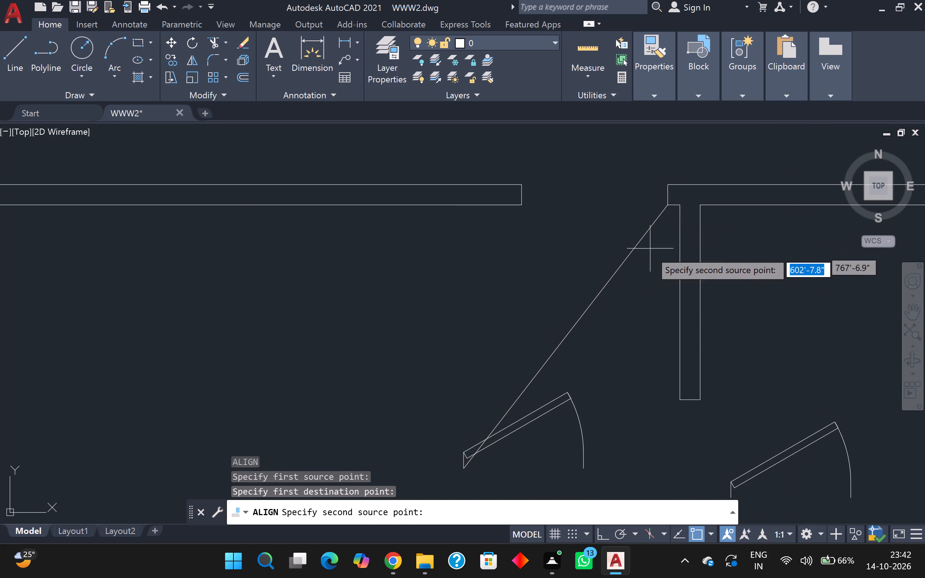
pyautogui.scroll(-1, 650, 269)
pyautogui.moveTo(610, 391); pyautogui.dragTo(610, 383)
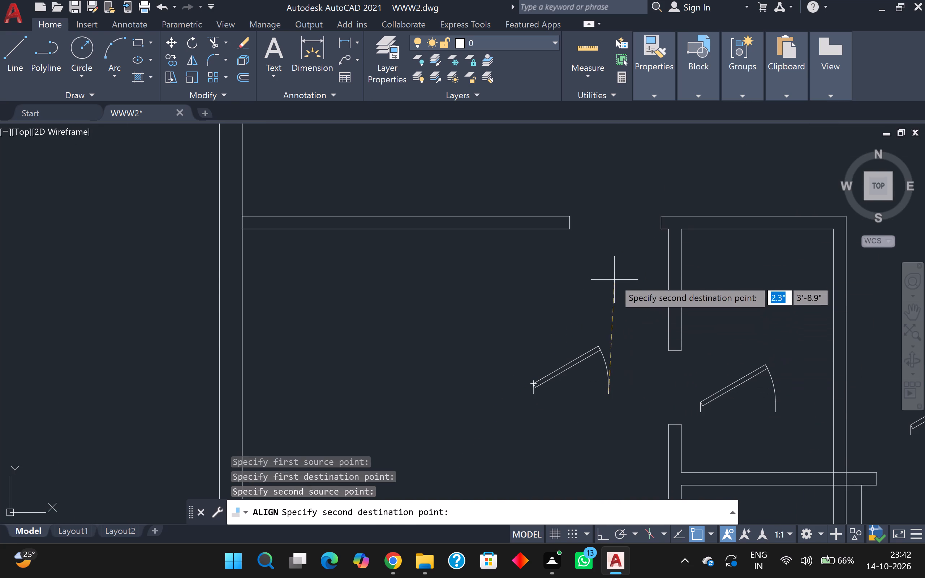
pyautogui.scroll(2, 603, 227)
pyautogui.scroll(1, 519, 225)
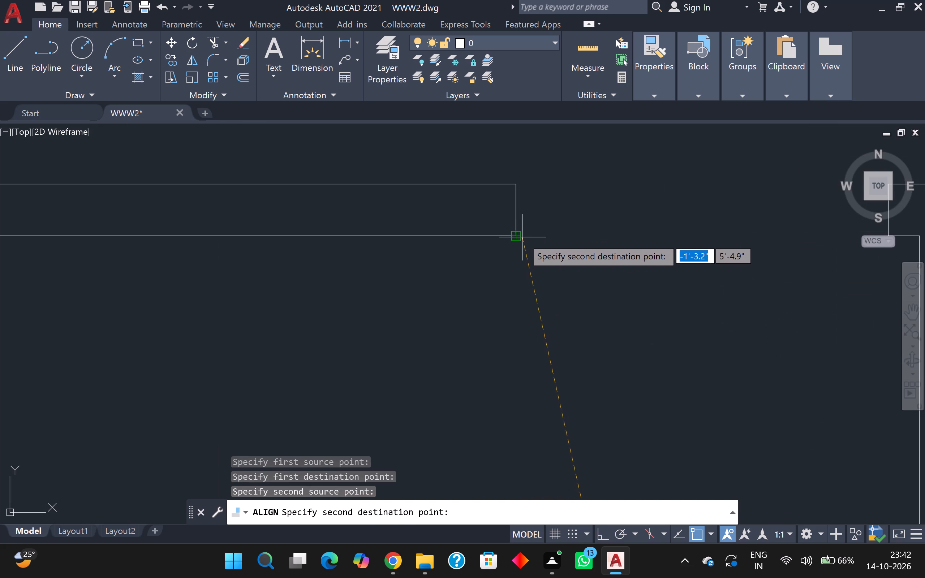
pyautogui.click(519, 232)
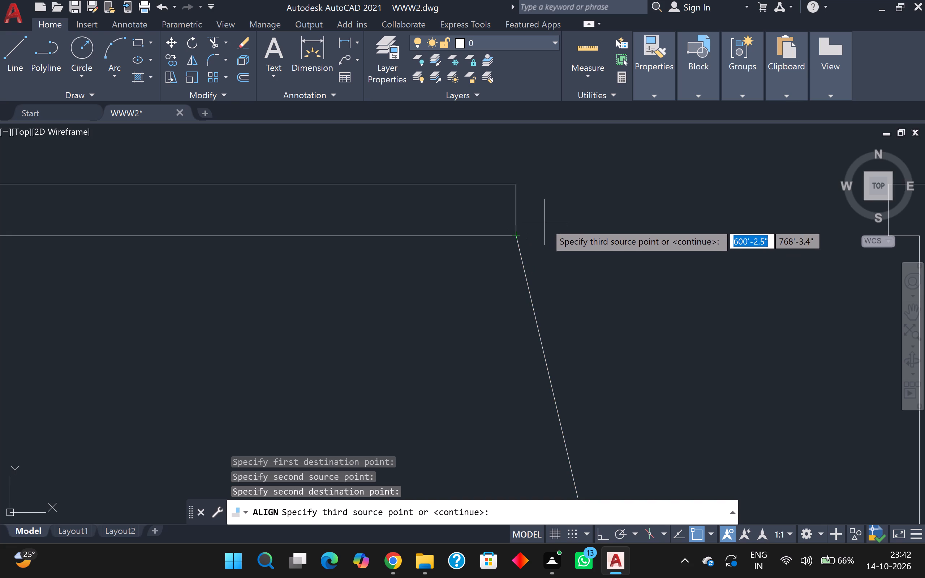
pyautogui.press('Return')
pyautogui.moveTo(567, 256); pyautogui.dragTo(546, 222)
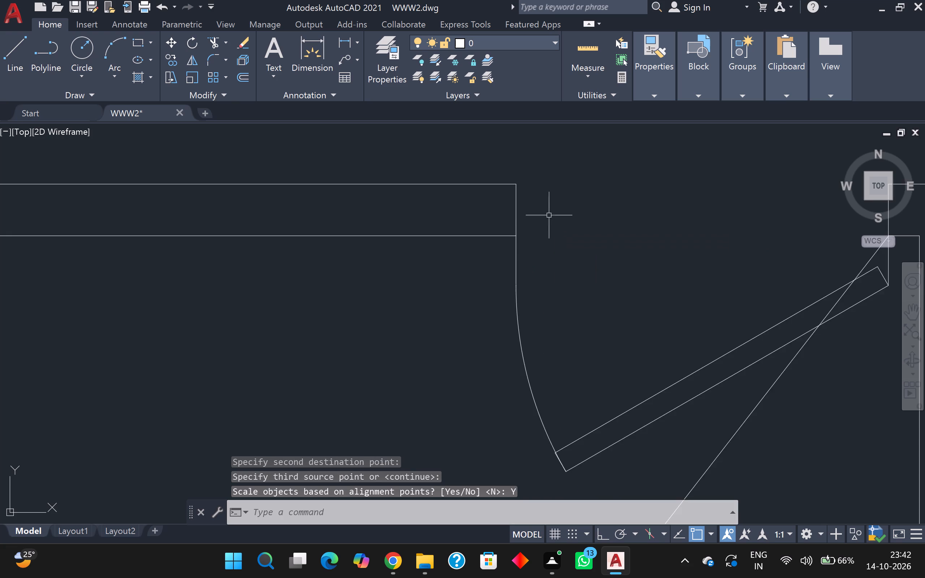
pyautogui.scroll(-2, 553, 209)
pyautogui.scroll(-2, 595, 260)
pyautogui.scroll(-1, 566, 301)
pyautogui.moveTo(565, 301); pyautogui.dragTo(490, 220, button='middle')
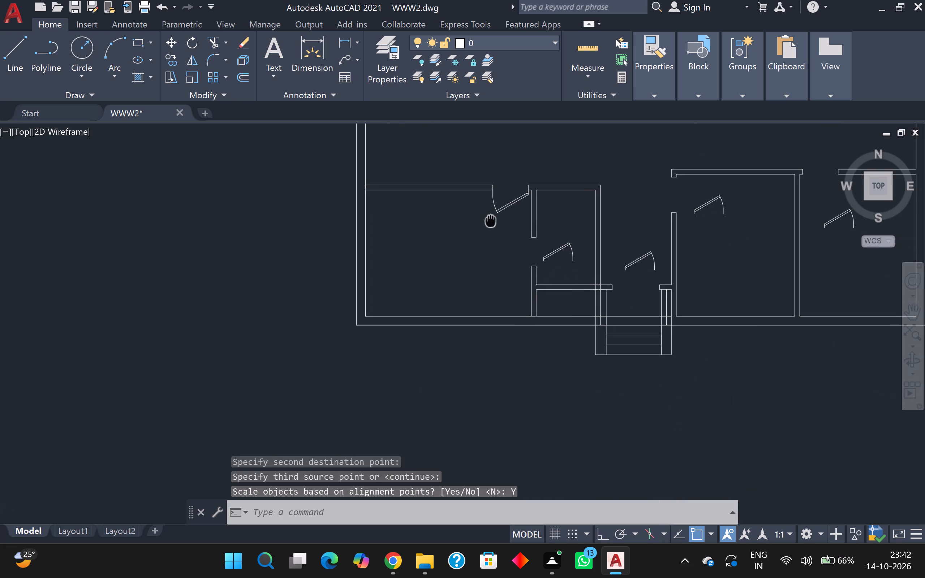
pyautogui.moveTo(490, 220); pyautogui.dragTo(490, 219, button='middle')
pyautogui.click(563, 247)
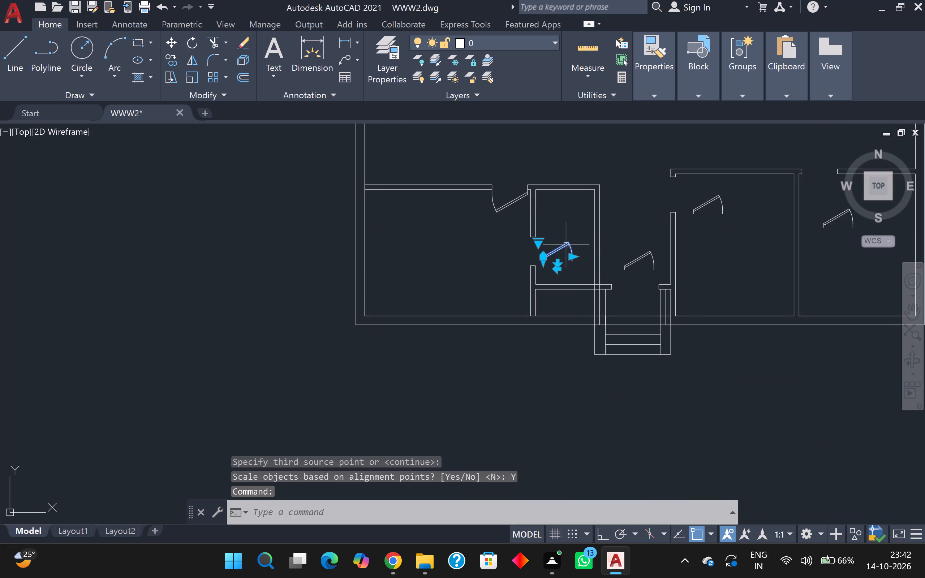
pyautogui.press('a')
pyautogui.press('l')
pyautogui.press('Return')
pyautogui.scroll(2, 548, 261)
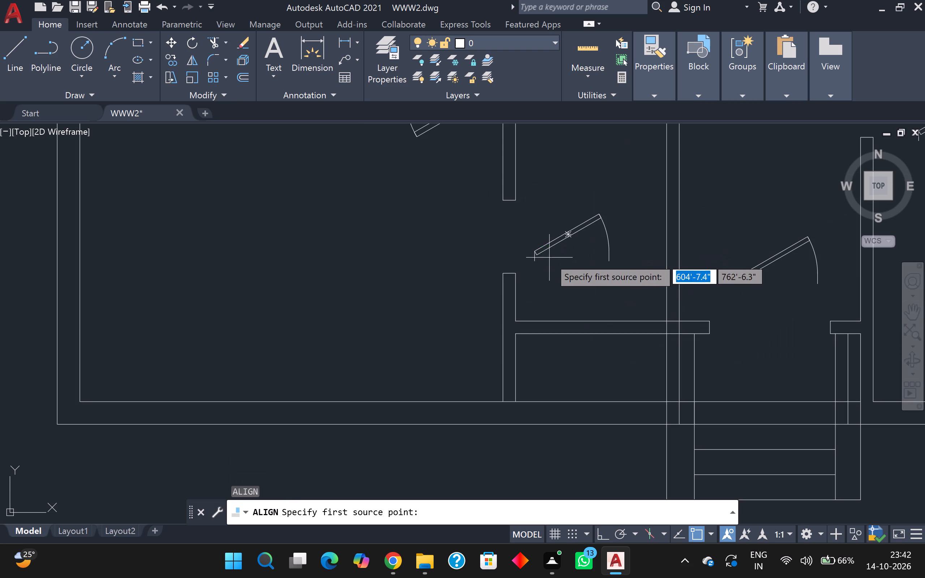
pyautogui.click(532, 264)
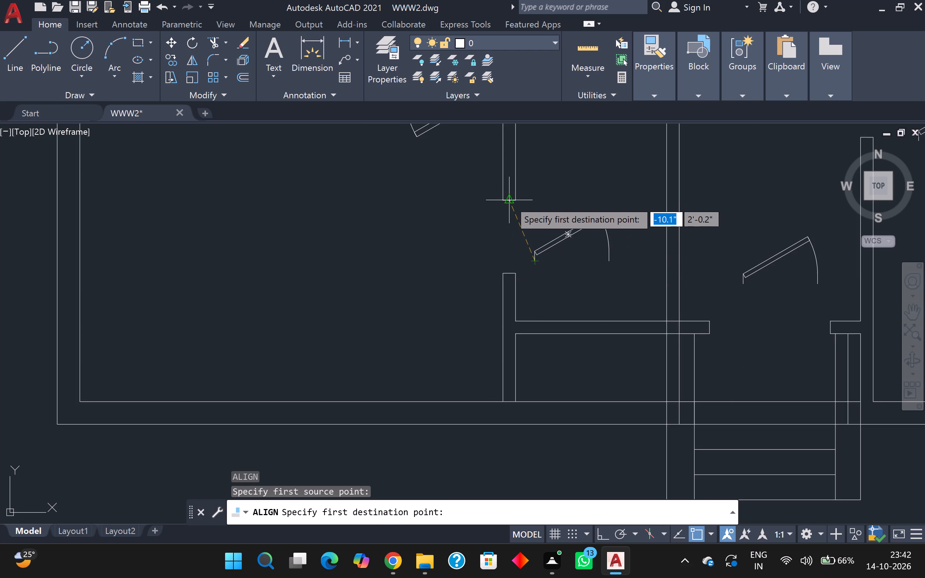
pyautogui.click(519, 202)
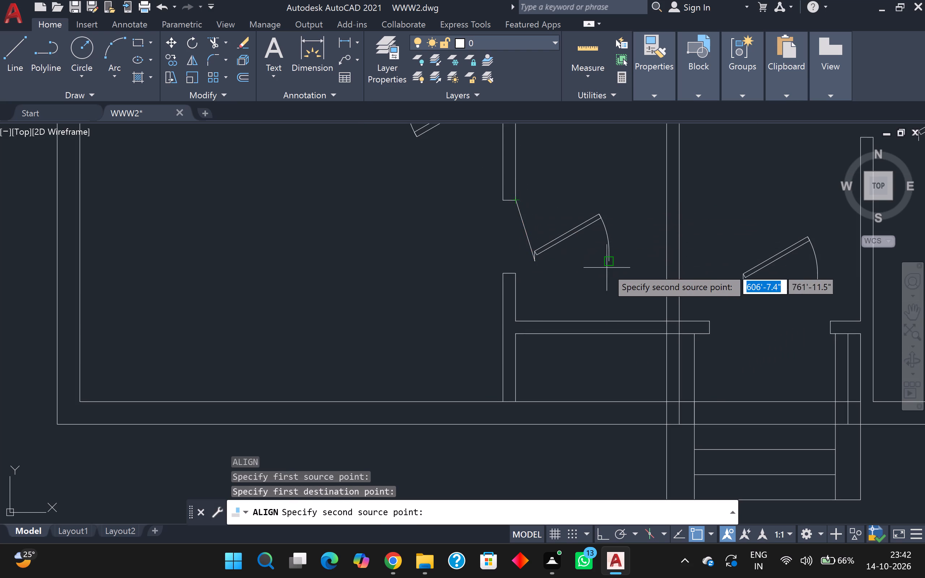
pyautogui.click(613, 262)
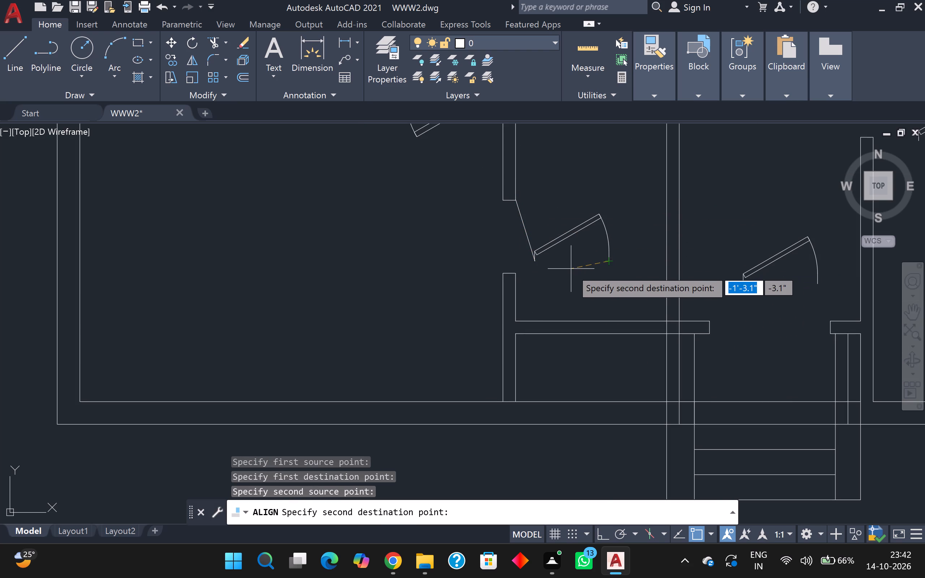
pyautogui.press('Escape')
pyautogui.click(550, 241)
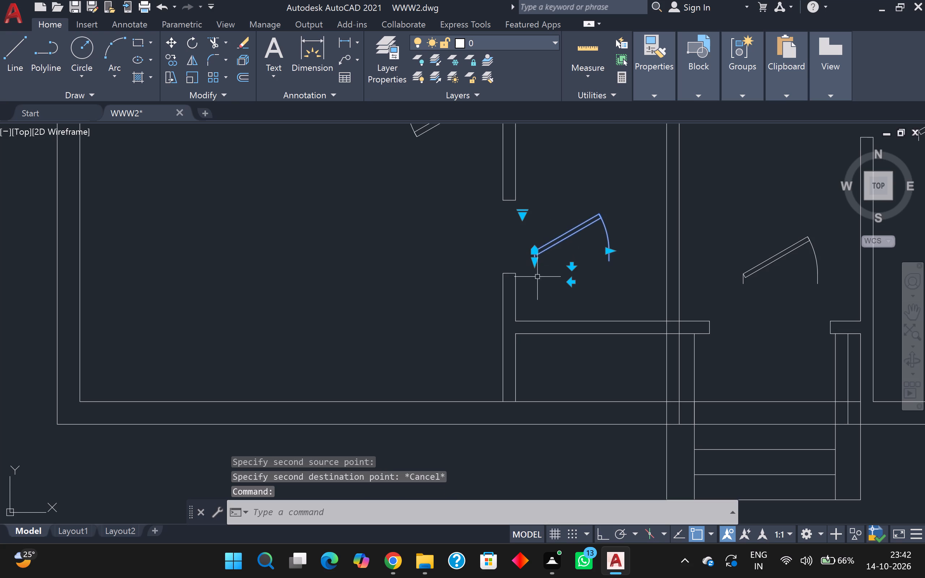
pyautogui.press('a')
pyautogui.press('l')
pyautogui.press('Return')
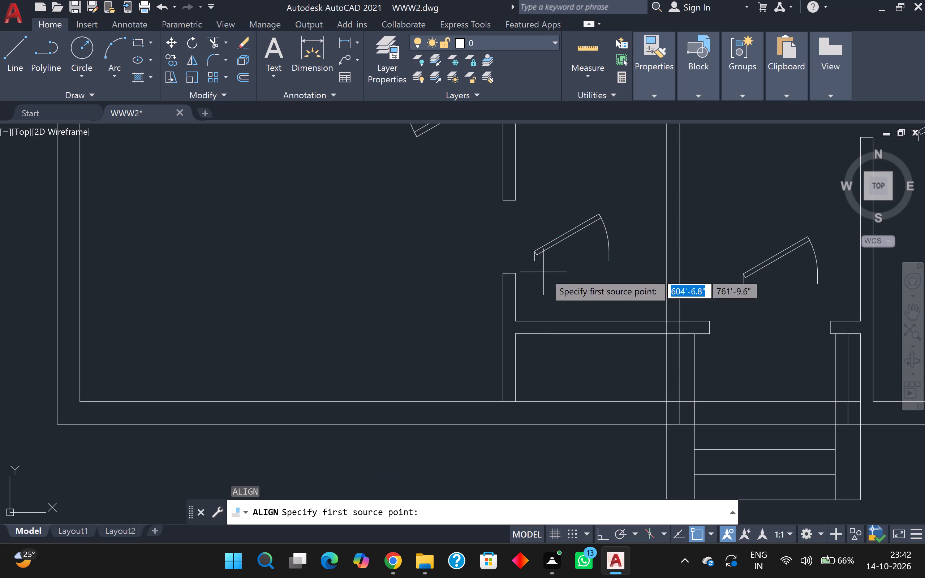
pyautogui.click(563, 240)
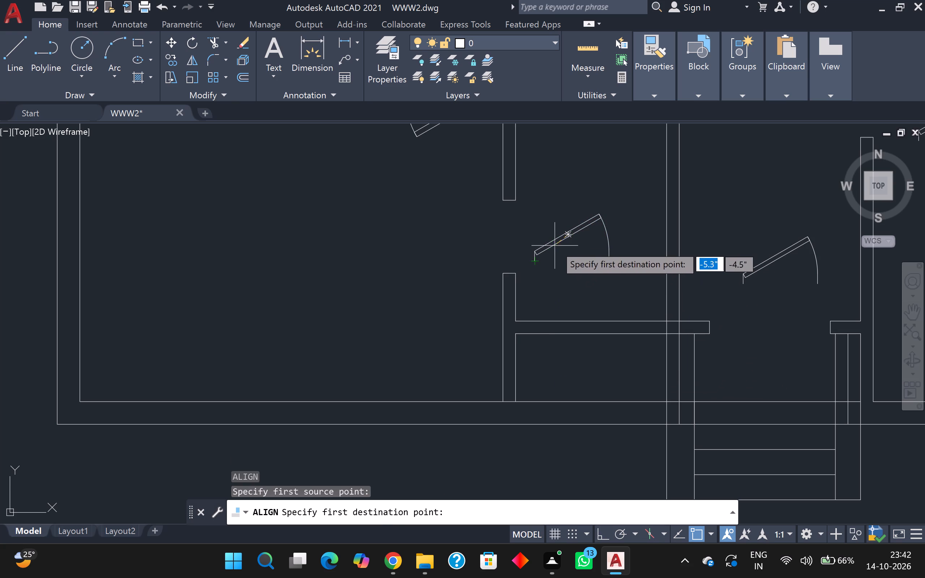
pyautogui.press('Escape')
# Align the small lower-middle room's door between the right-hand corners of its left-wall opening, hinged at the lower stub, scaling it to the alignment points.
pyautogui.click(584, 225)
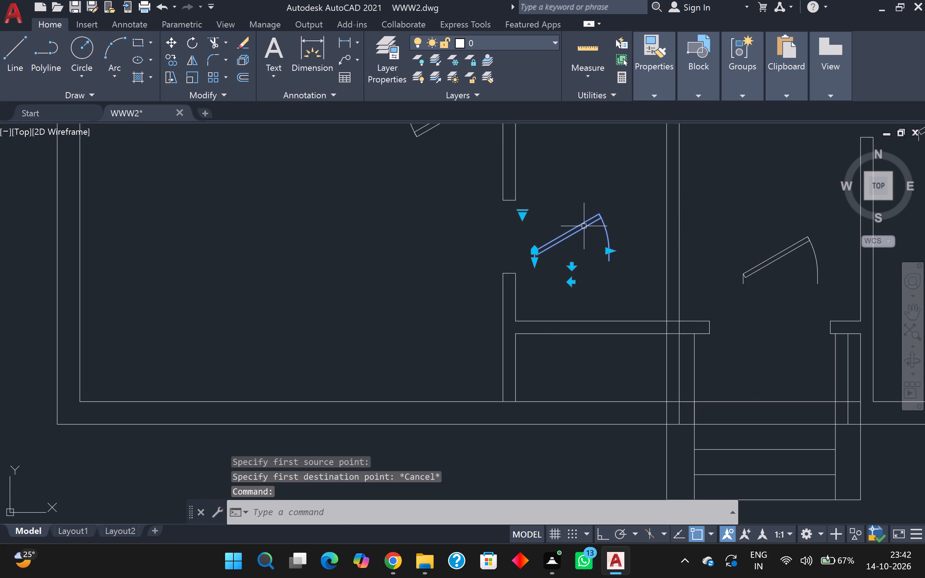
pyautogui.press('a')
pyautogui.press('l')
pyautogui.press('Return')
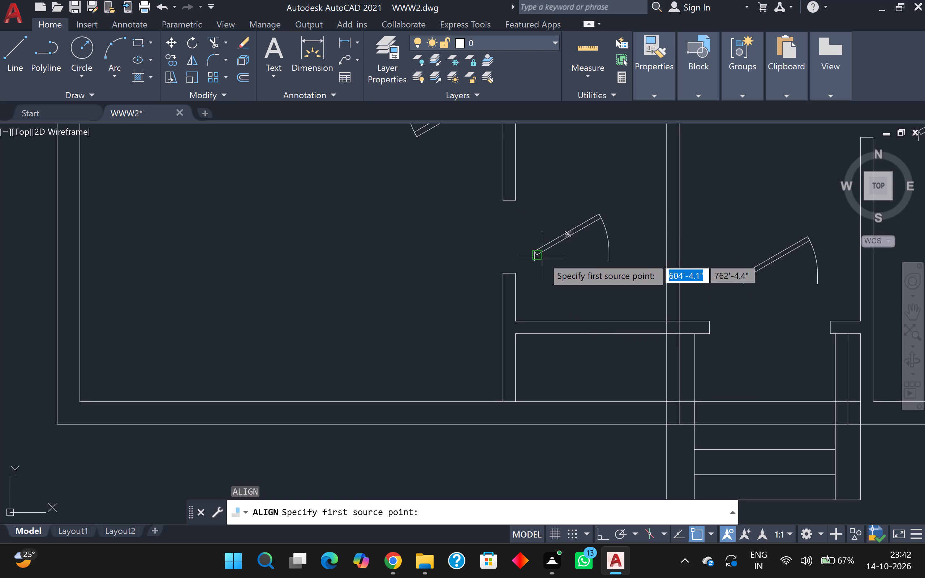
pyautogui.click(533, 259)
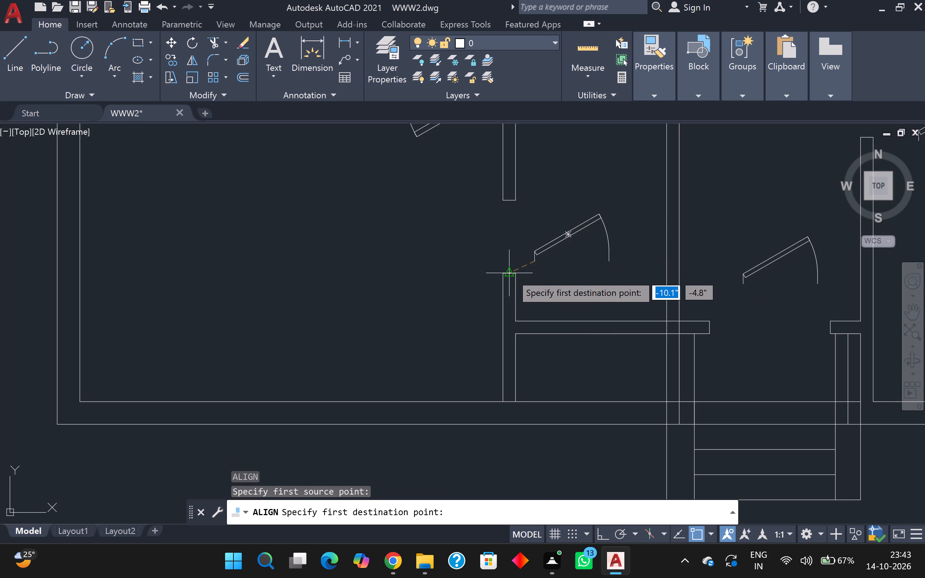
pyautogui.click(513, 273)
pyautogui.click(605, 258)
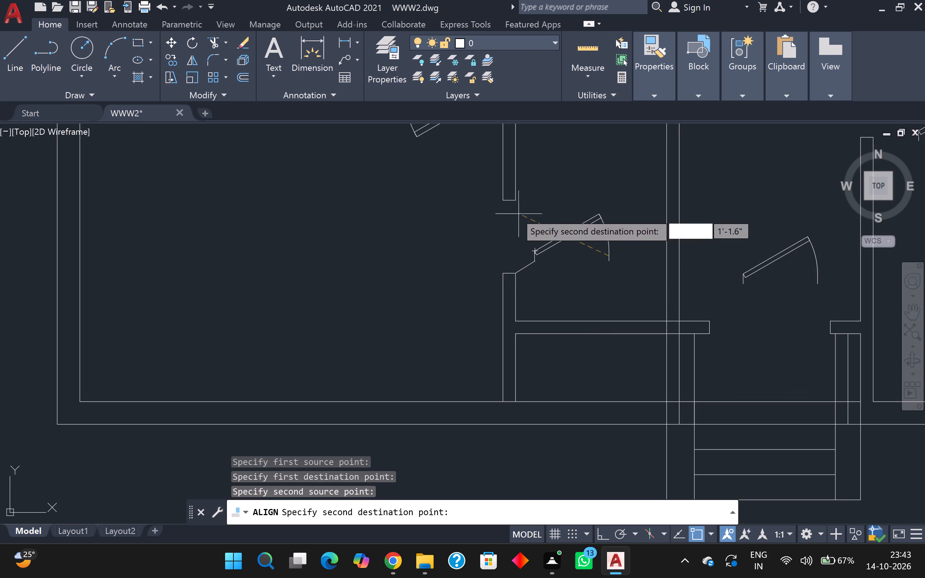
pyautogui.click(518, 204)
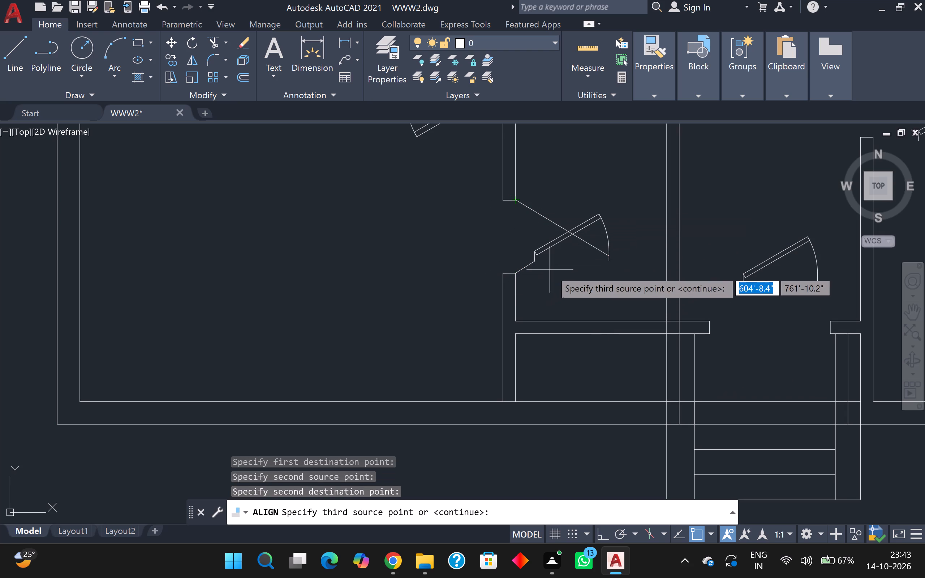
pyautogui.press('Return')
pyautogui.moveTo(578, 303); pyautogui.dragTo(551, 268)
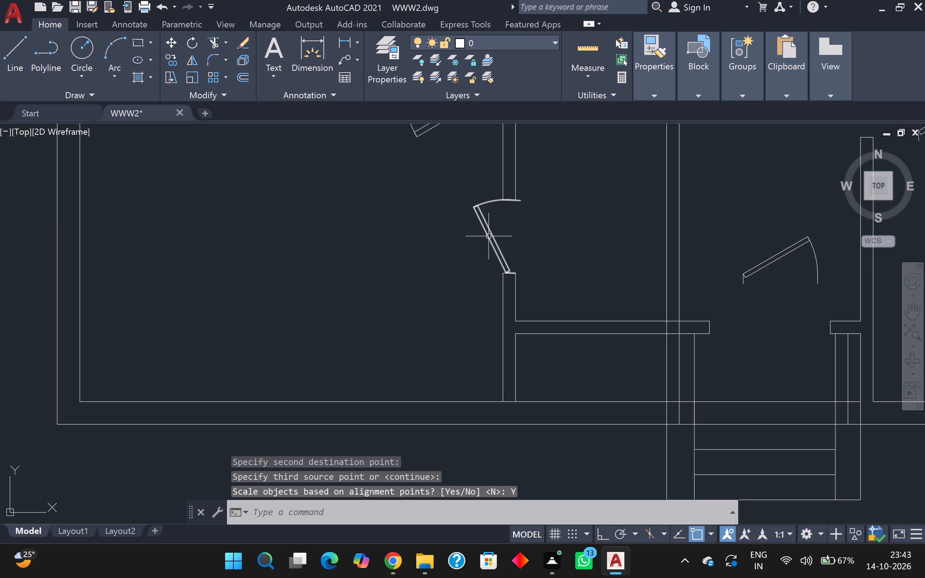
# Flip the small lower-middle room's door to swing into that room instead of the lower-left room.
pyautogui.click(490, 234)
pyautogui.click(524, 236)
pyautogui.scroll(-1, 562, 216)
pyautogui.moveTo(605, 187); pyautogui.dragTo(525, 250, button='middle')
pyautogui.press('Escape')
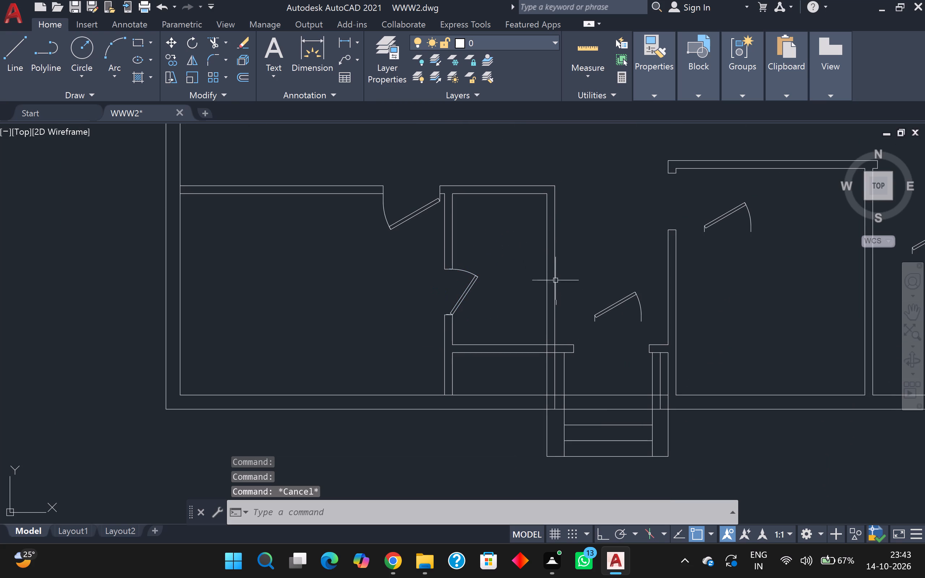
# Align the entrance door between the upper corners of the opening above the steps, hinged at the right-hand stub, scaling it to the alignment points.
pyautogui.click(606, 307)
pyautogui.press('a')
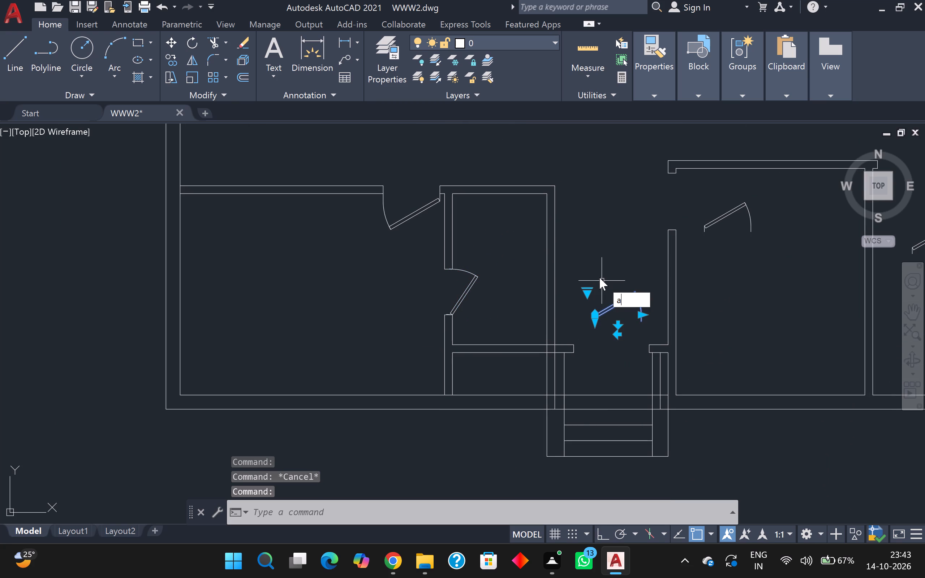
pyautogui.press('l')
pyautogui.press('Return')
pyautogui.scroll(2, 604, 304)
pyautogui.moveTo(618, 251); pyautogui.dragTo(619, 242, button='middle')
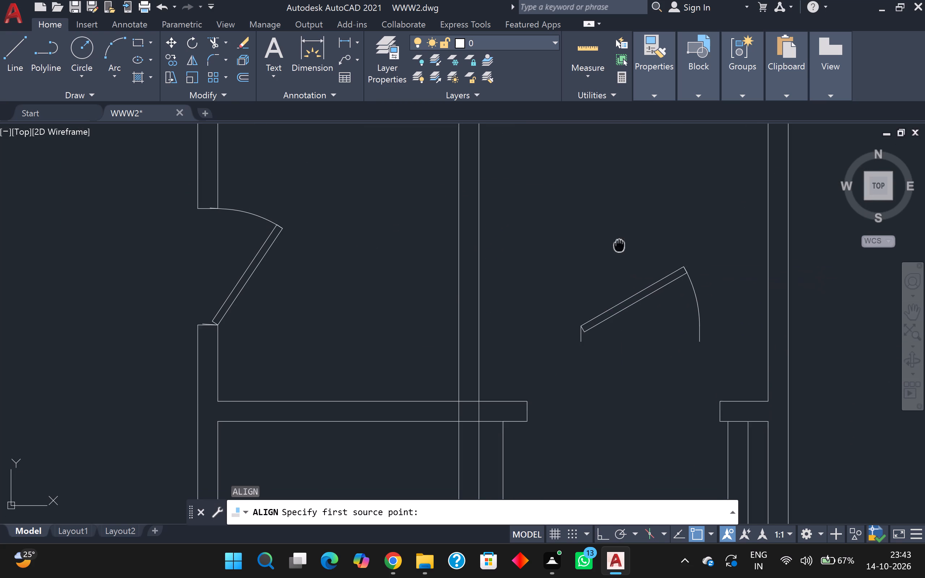
pyautogui.moveTo(619, 242); pyautogui.dragTo(614, 134, button='middle')
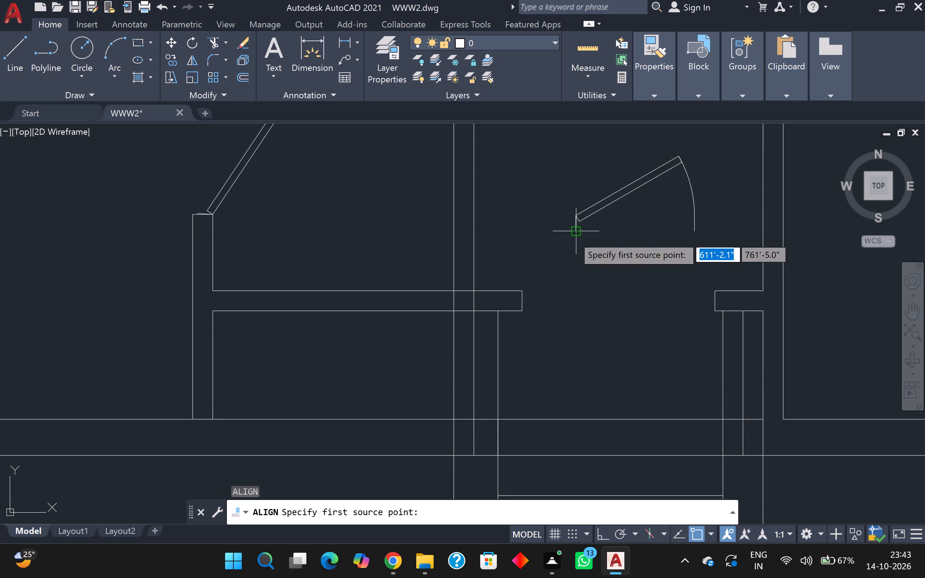
pyautogui.click(573, 236)
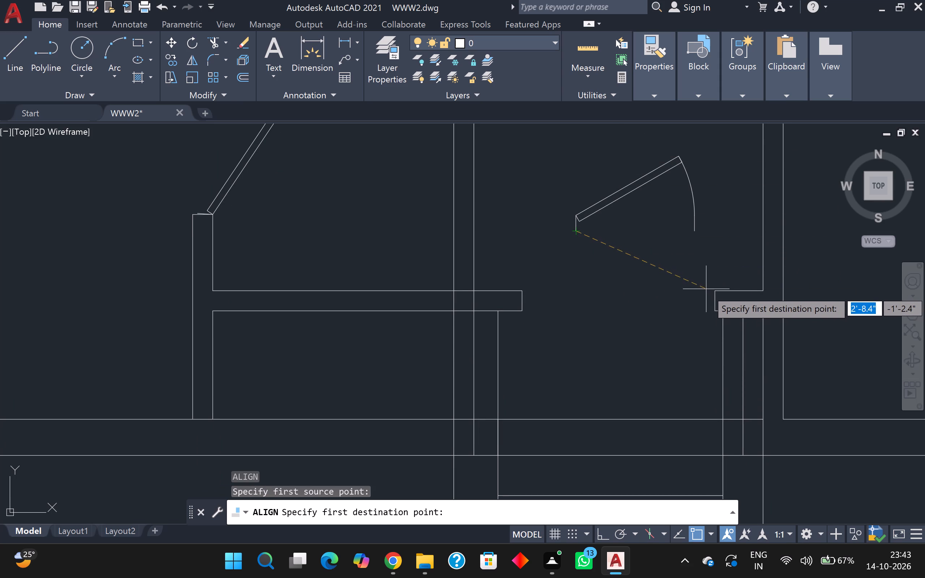
pyautogui.click(714, 292)
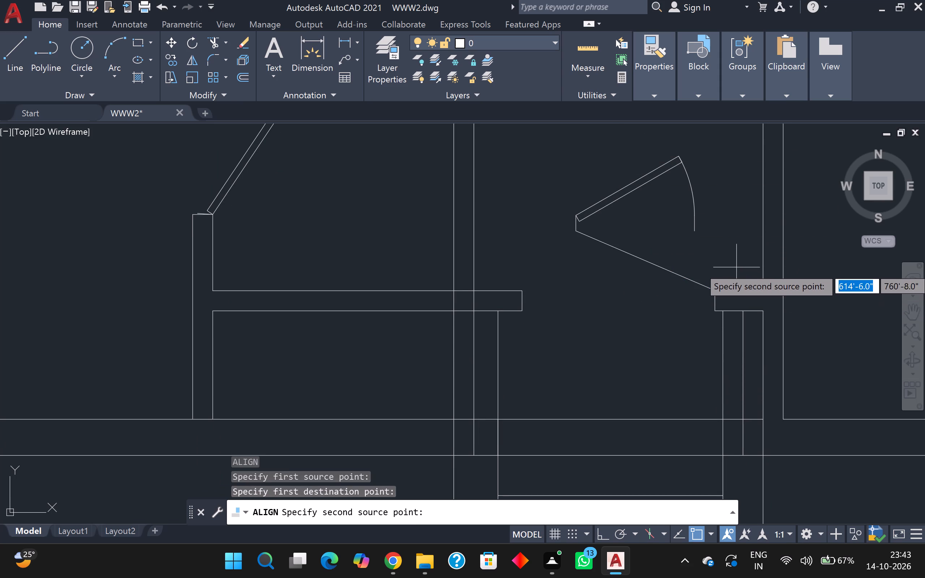
pyautogui.scroll(1, 736, 265)
pyautogui.moveTo(730, 246); pyautogui.dragTo(729, 238, button='middle')
pyautogui.click(665, 202)
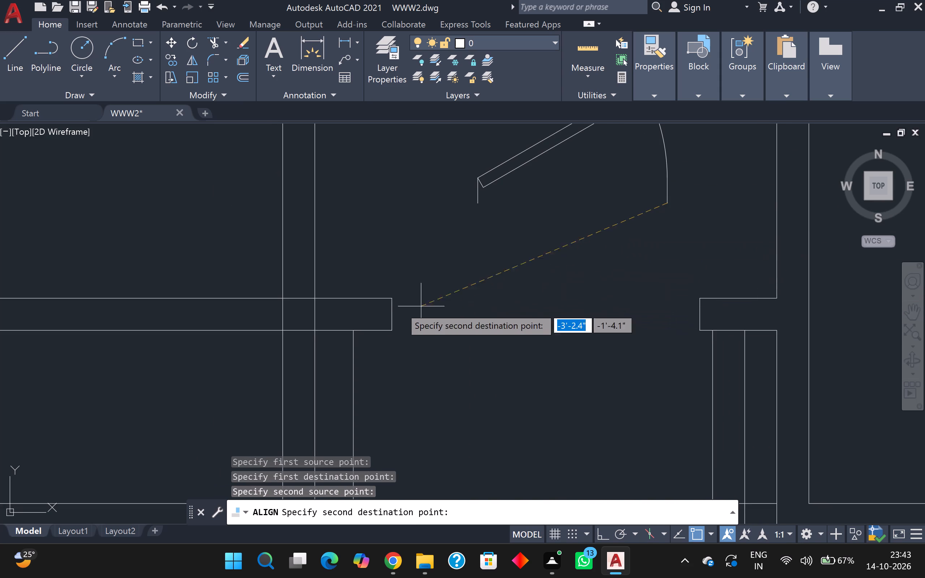
pyautogui.click(395, 297)
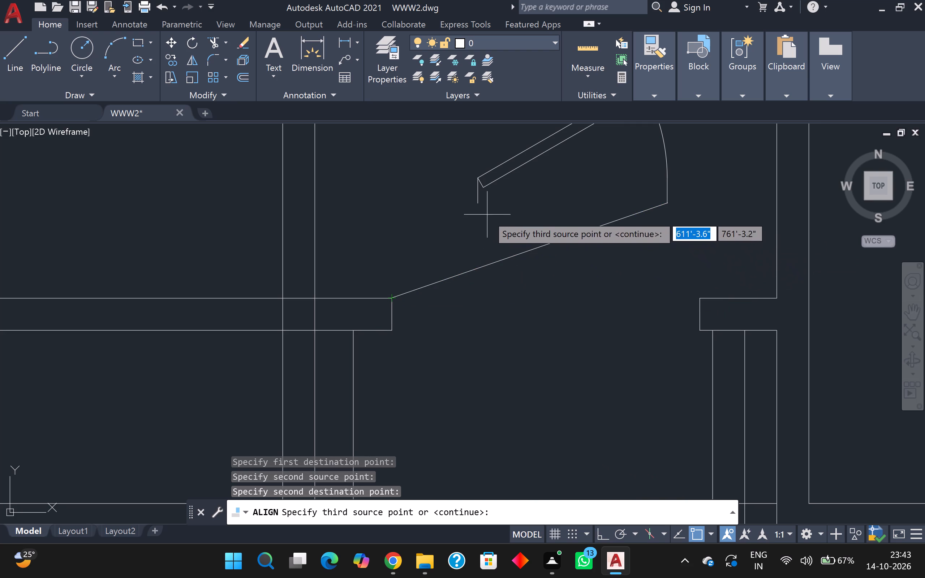
pyautogui.click(477, 203)
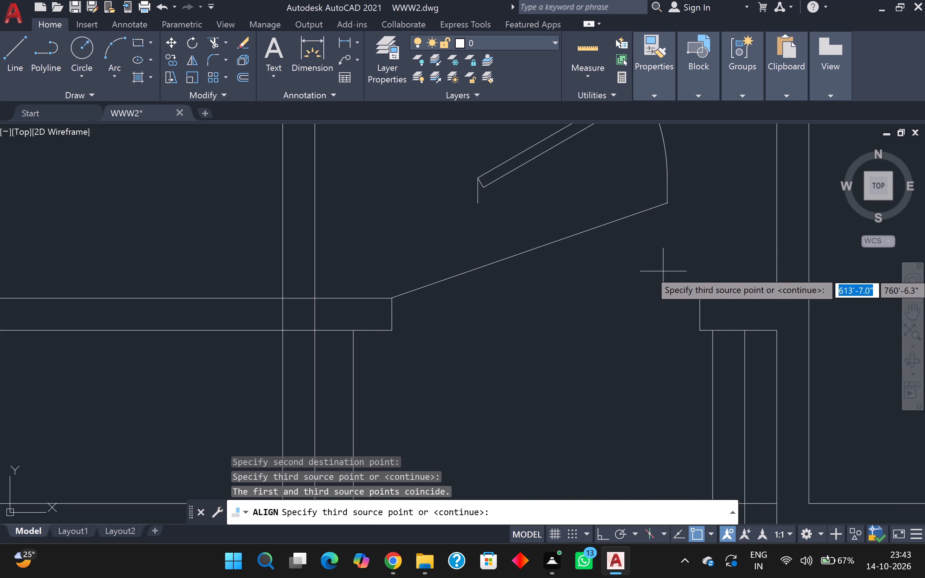
pyautogui.press('Return')
pyautogui.click(503, 498)
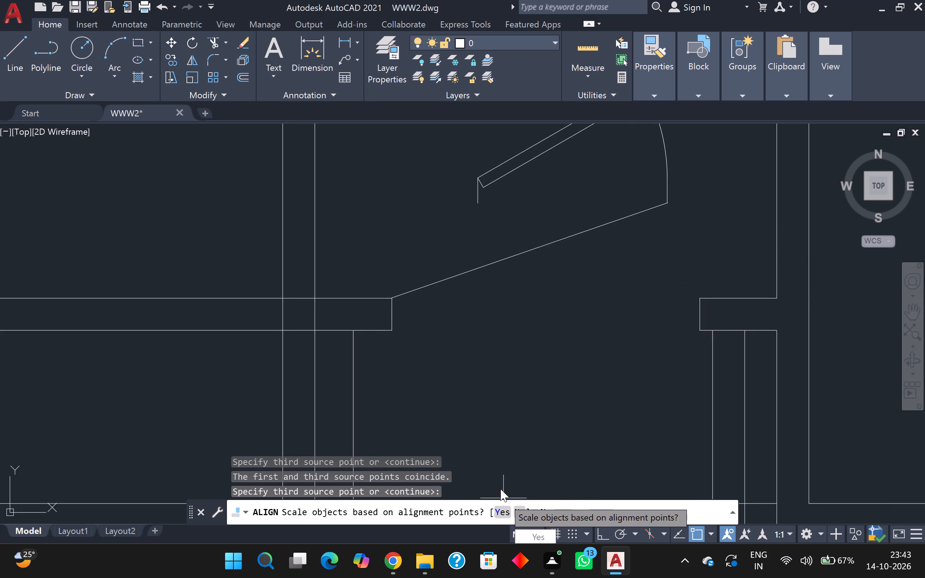
pyautogui.click(500, 509)
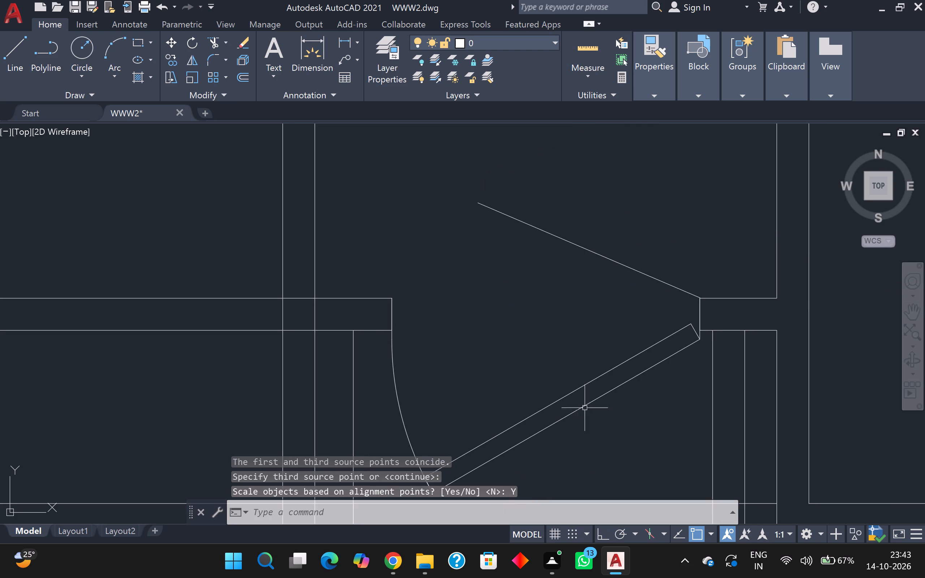
# Flip the entrance door to swing inward, away from the entrance steps.
pyautogui.click(626, 370)
pyautogui.click(591, 361)
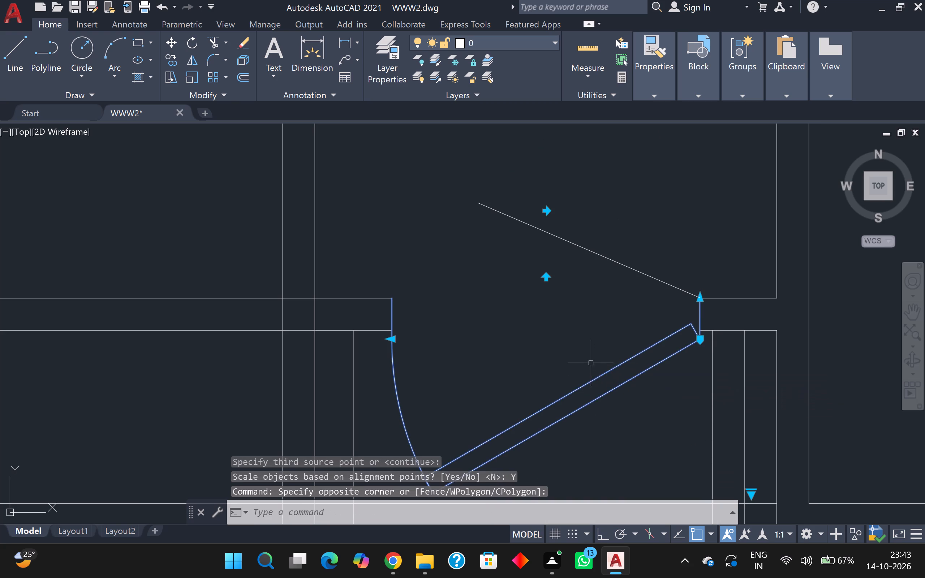
pyautogui.click(544, 279)
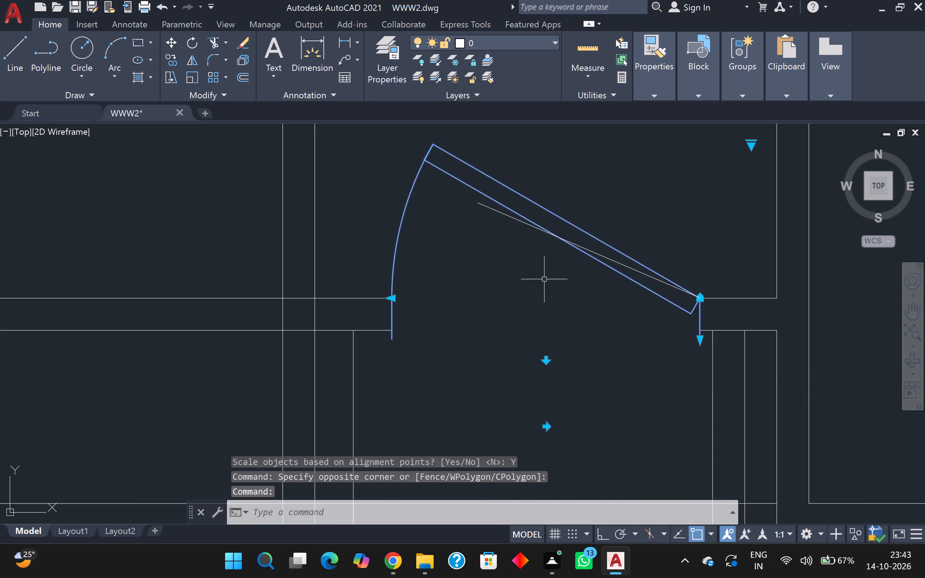
pyautogui.press('Escape')
# Align the door of the room right of the entrance between its left-wall opening's right-hand corners, hinged at the upper stub, scaling it to the alignment points.
pyautogui.scroll(-2, 648, 208)
pyautogui.scroll(1, 648, 209)
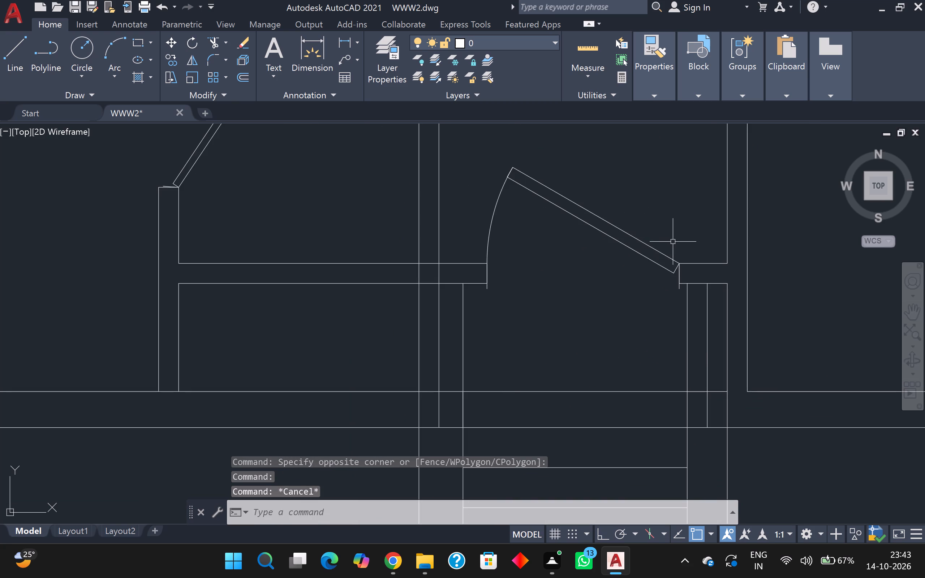
pyautogui.scroll(-2, 673, 242)
pyautogui.moveTo(679, 240); pyautogui.dragTo(544, 282, button='middle')
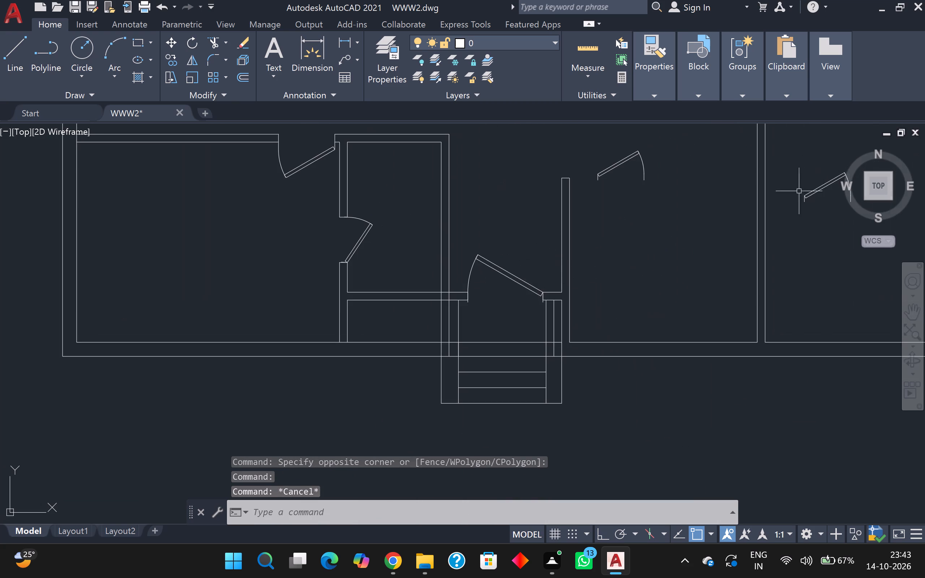
pyautogui.scroll(-1, 786, 200)
pyautogui.scroll(1, 715, 201)
pyautogui.click(665, 165)
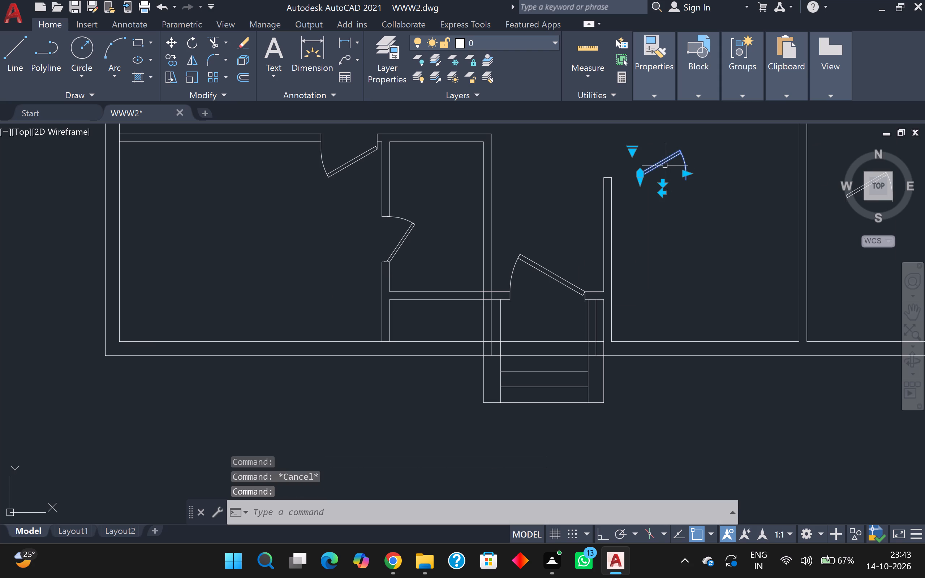
pyautogui.write('aa')
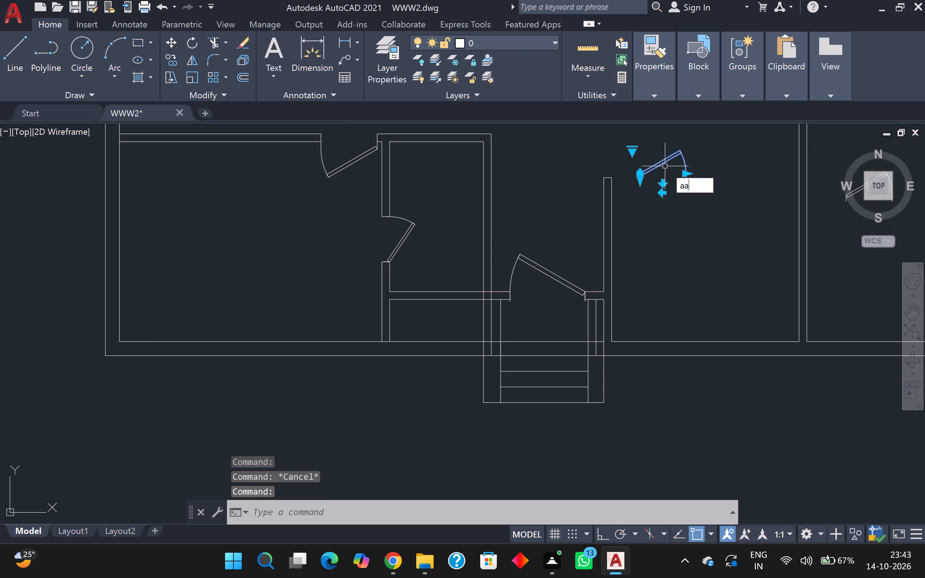
pyautogui.press('BackSpace')
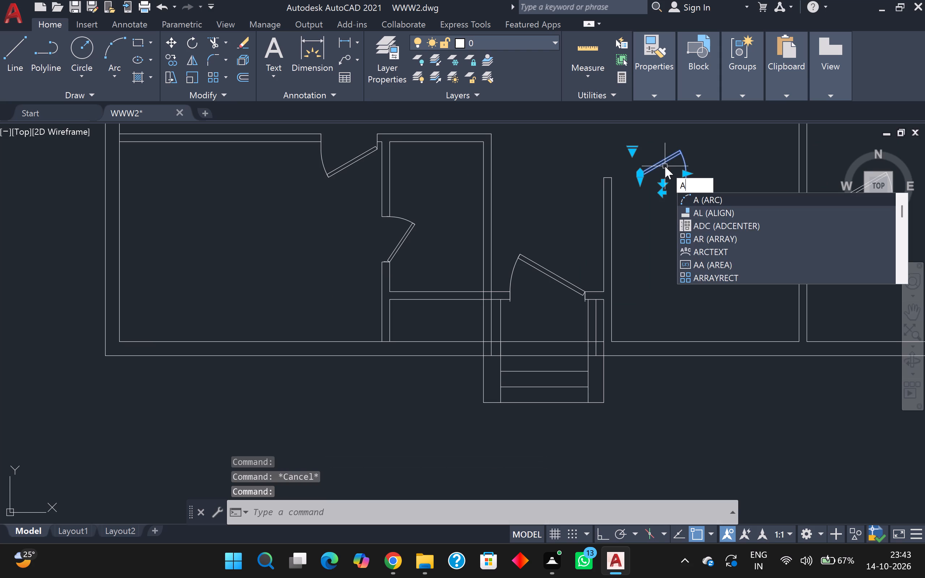
pyautogui.press('l')
pyautogui.press('Return')
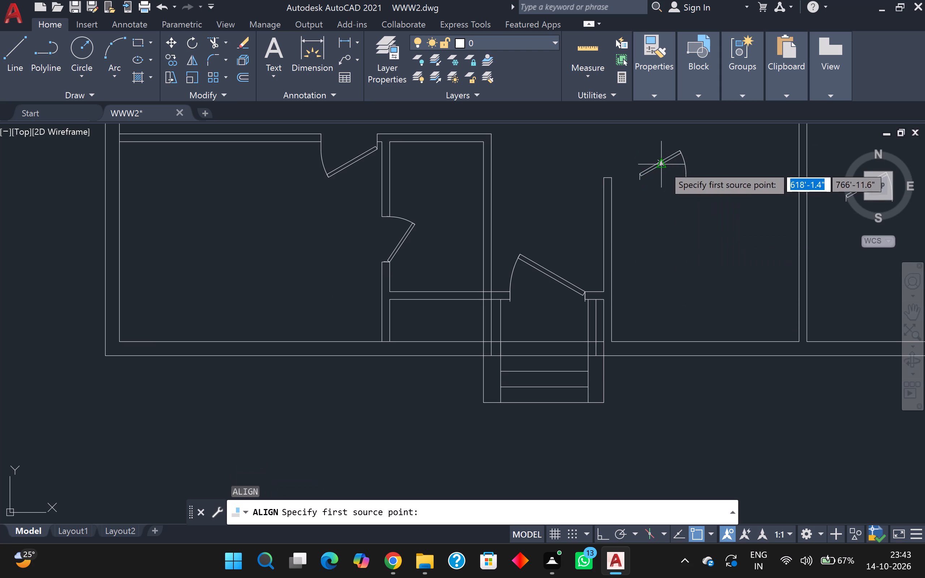
pyautogui.scroll(-1, 634, 180)
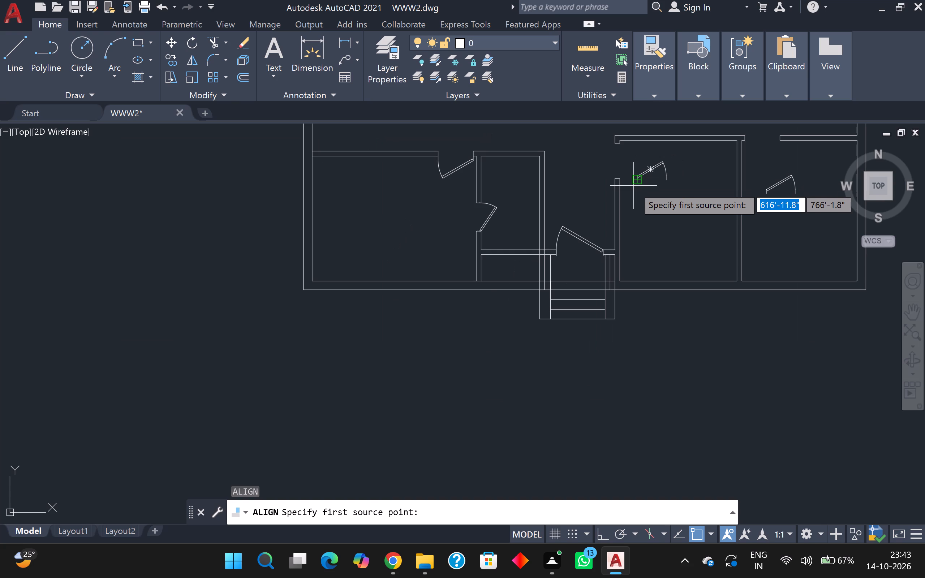
pyautogui.scroll(3, 633, 185)
pyautogui.click(647, 164)
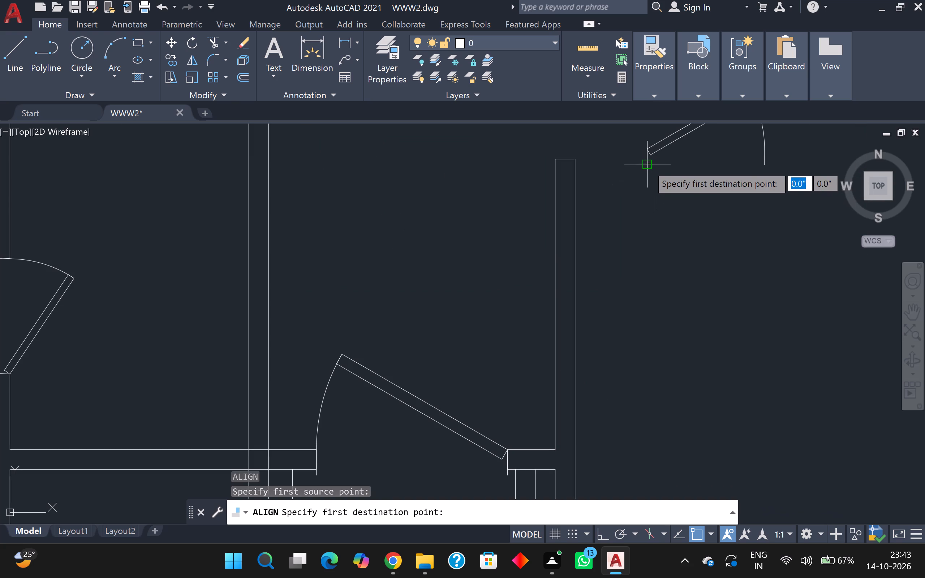
pyautogui.moveTo(605, 170); pyautogui.dragTo(625, 344, button='middle')
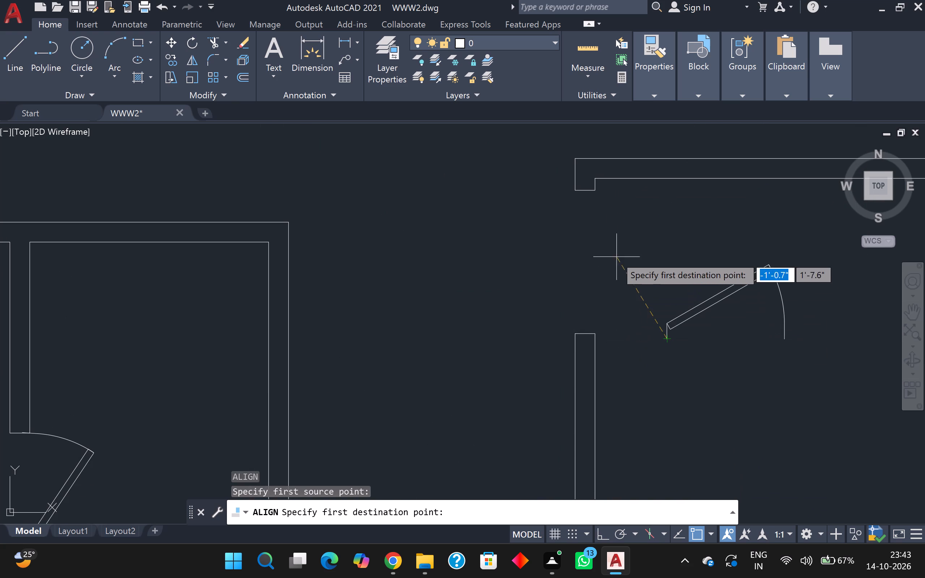
pyautogui.scroll(1, 602, 200)
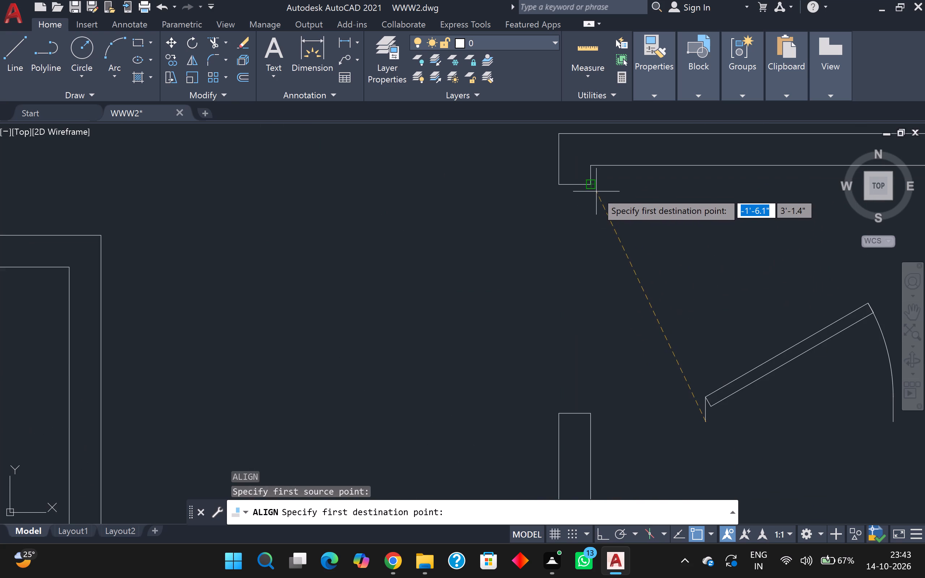
pyautogui.click(594, 185)
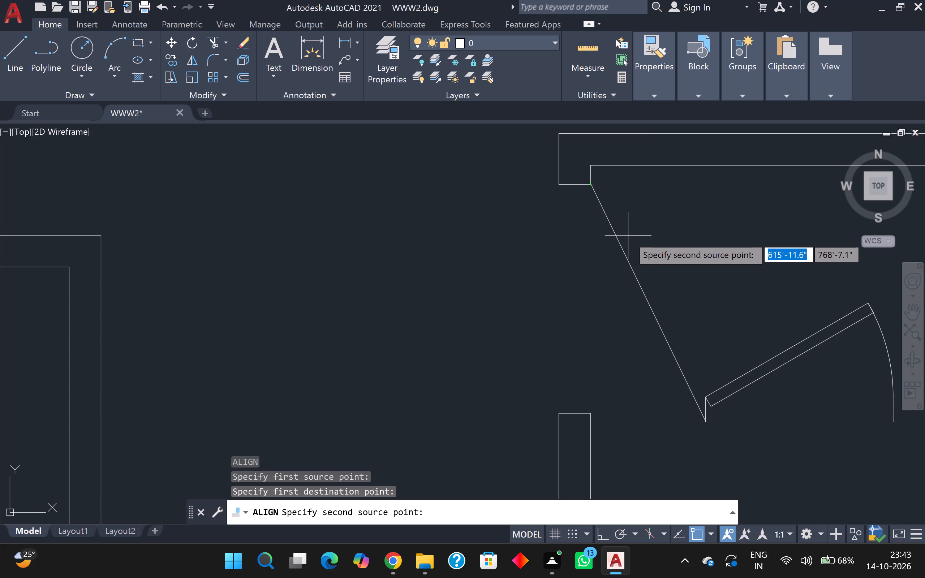
pyautogui.scroll(-1, 628, 236)
pyautogui.scroll(-1, 705, 314)
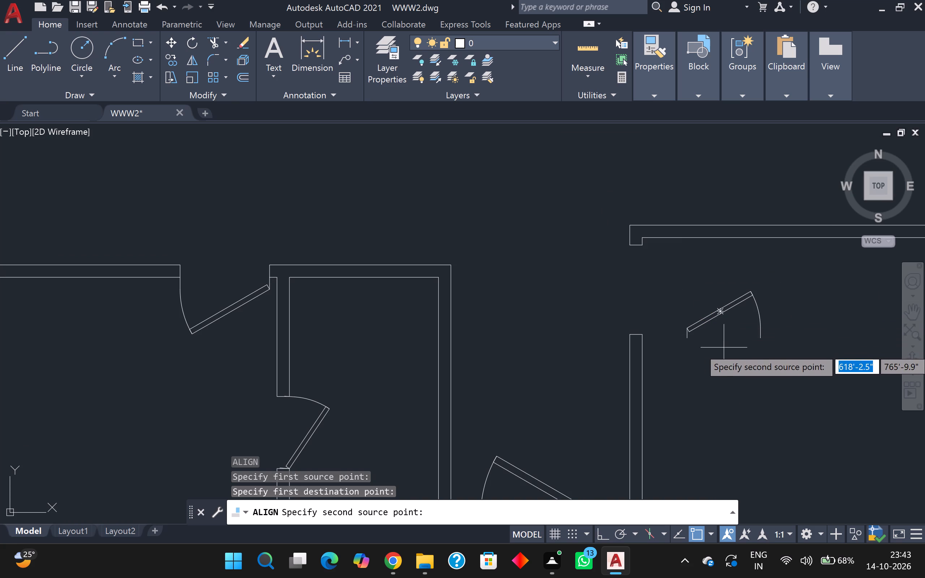
pyautogui.scroll(-1, 719, 348)
pyautogui.moveTo(724, 349); pyautogui.dragTo(675, 301, button='middle')
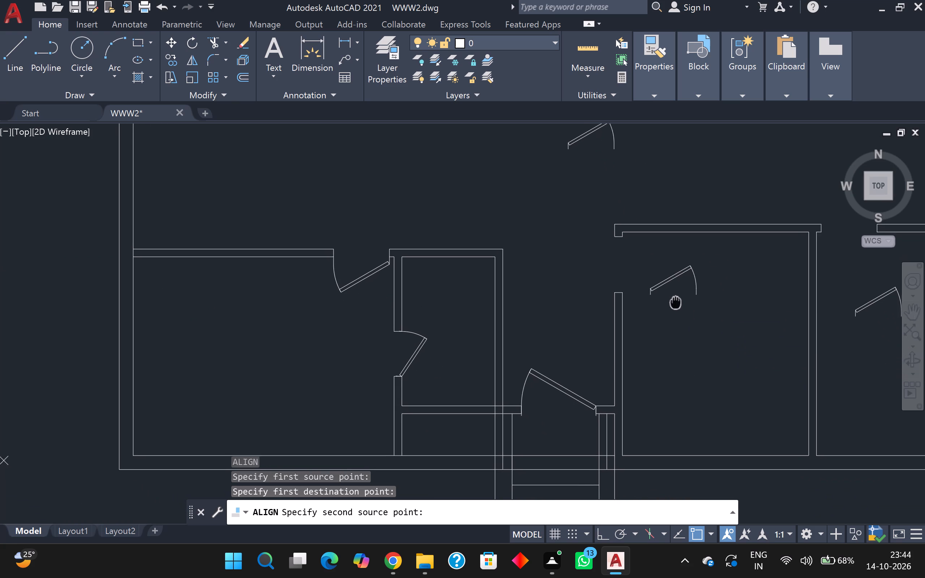
pyautogui.moveTo(675, 301); pyautogui.dragTo(673, 299, button='middle')
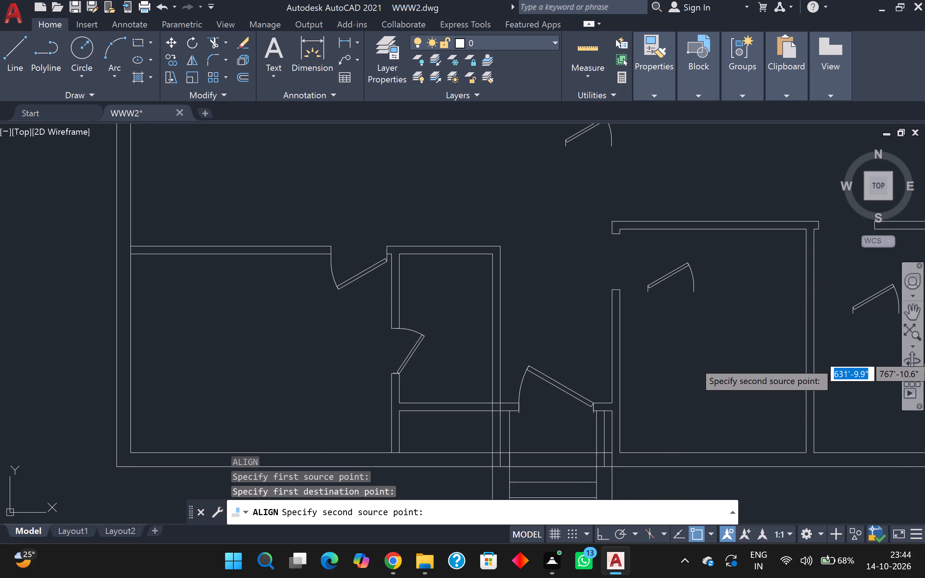
pyautogui.click(690, 293)
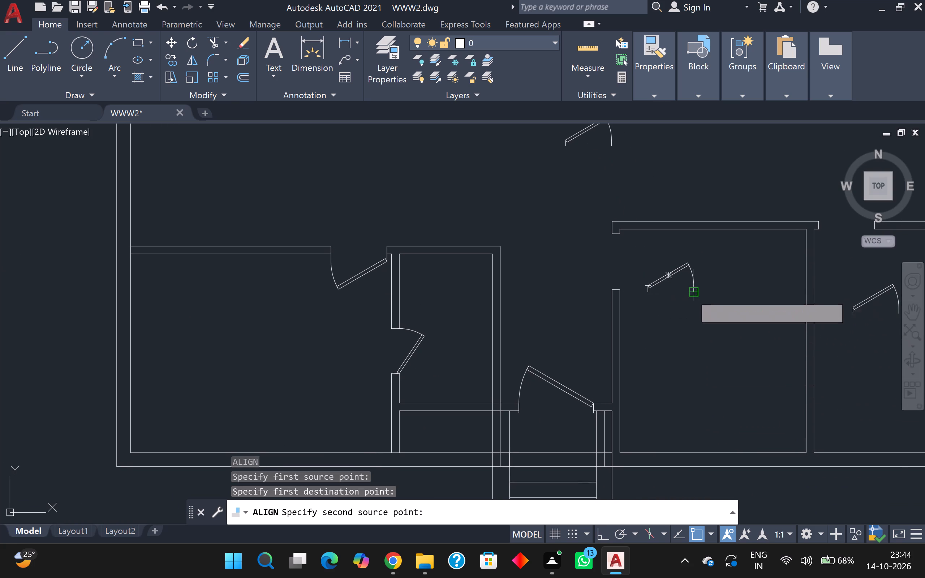
pyautogui.scroll(2, 594, 297)
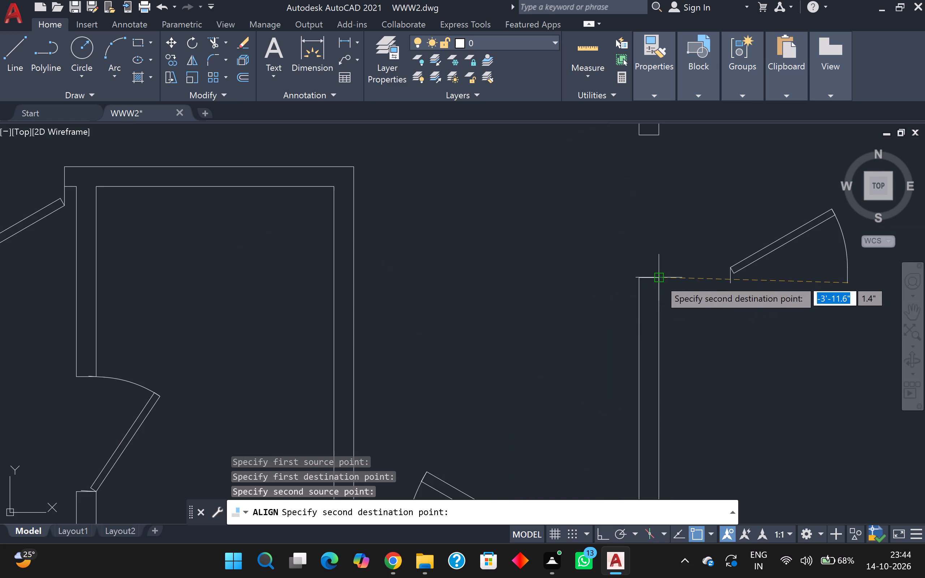
pyautogui.click(659, 279)
pyautogui.press('Return')
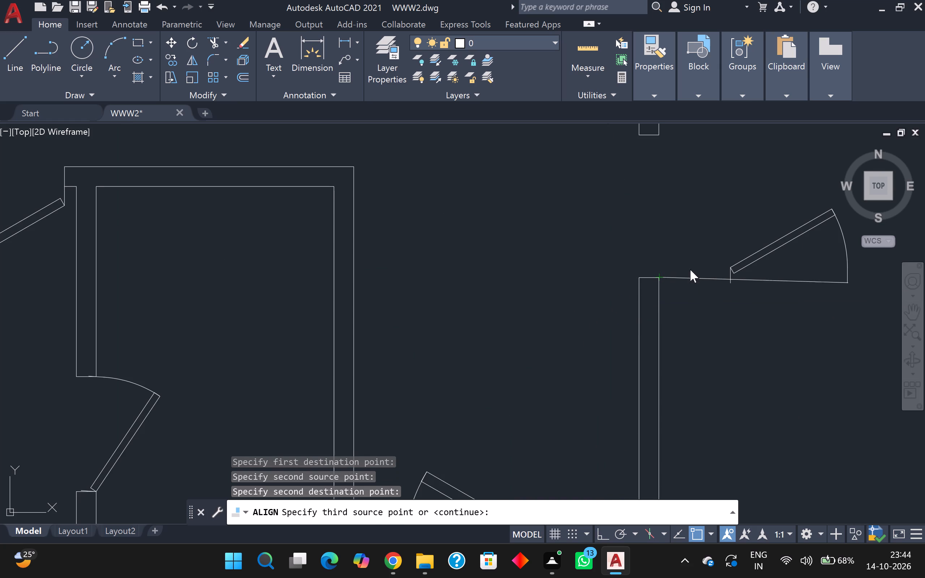
pyautogui.moveTo(720, 307); pyautogui.dragTo(690, 269)
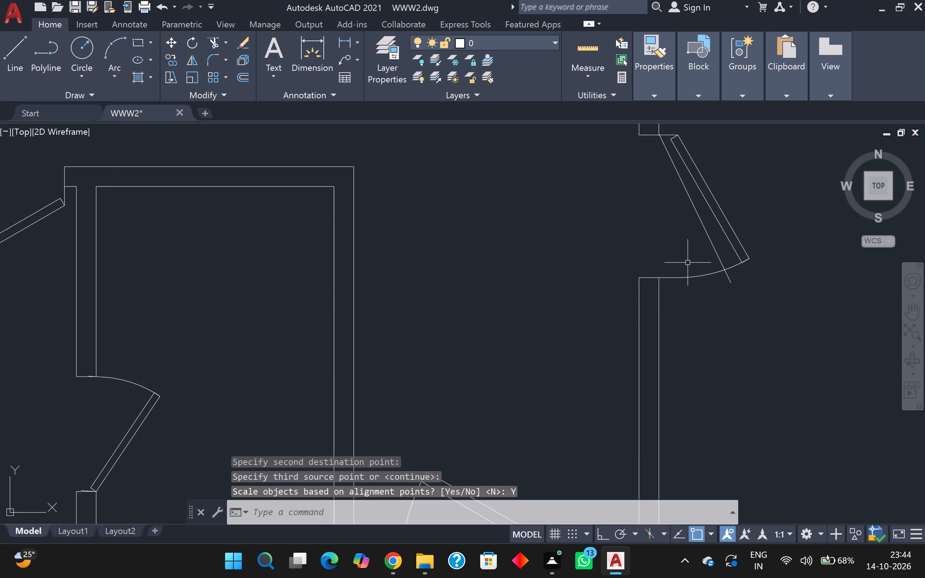
# Align the lower-right corner room's door between the lower corners of its top-wall opening, hinged at the left stub, scaling it to the alignment points.
pyautogui.scroll(-4, 688, 263)
pyautogui.moveTo(733, 272); pyautogui.dragTo(535, 234, button='middle')
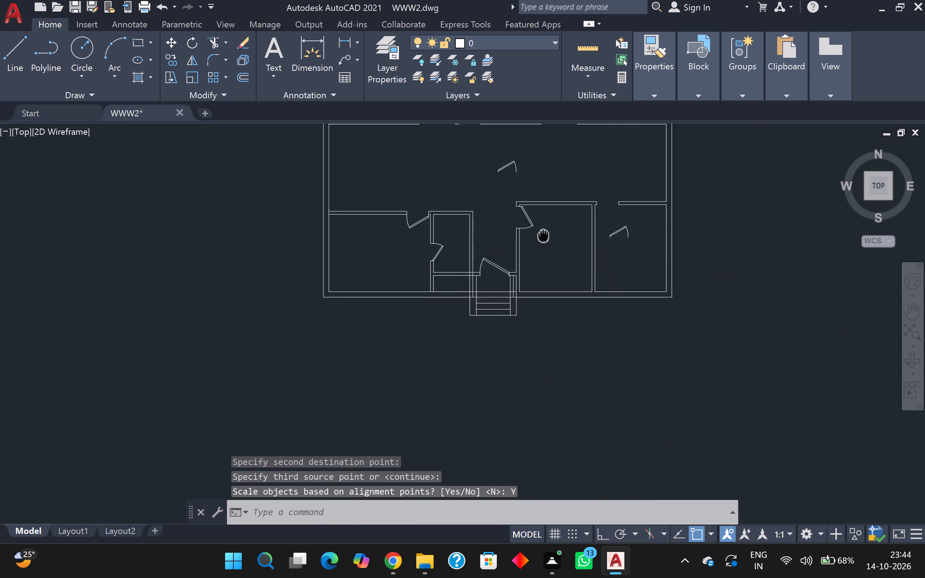
pyautogui.moveTo(535, 234); pyautogui.dragTo(522, 232, button='middle')
pyautogui.scroll(2, 596, 227)
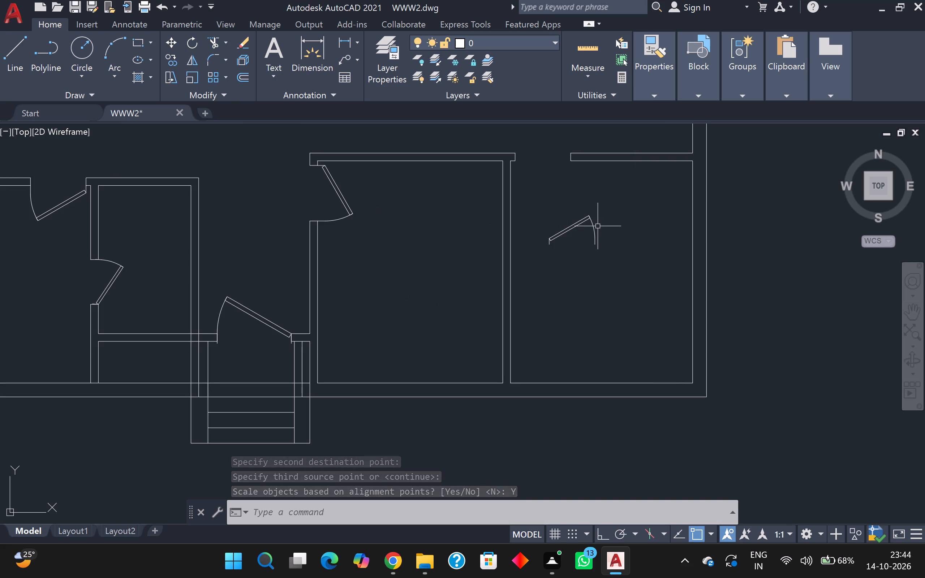
pyautogui.press('a')
pyautogui.press('l')
pyautogui.press('Return')
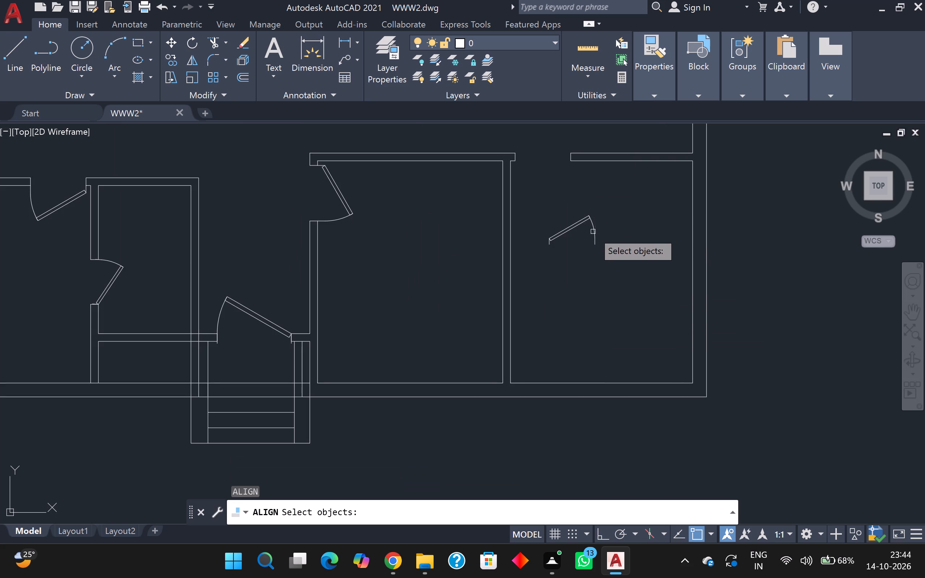
pyautogui.click(555, 232)
pyautogui.press('Return')
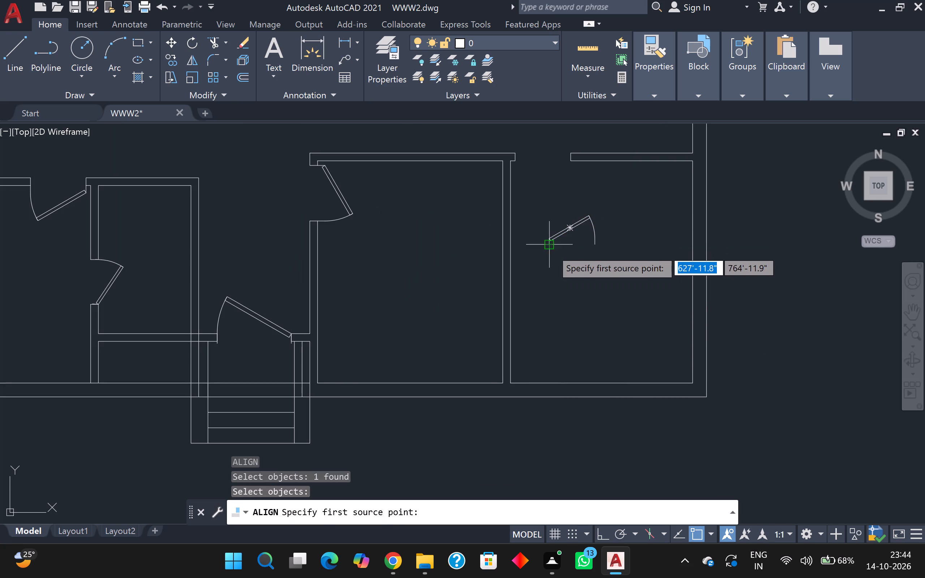
pyautogui.click(551, 249)
pyautogui.scroll(3, 536, 206)
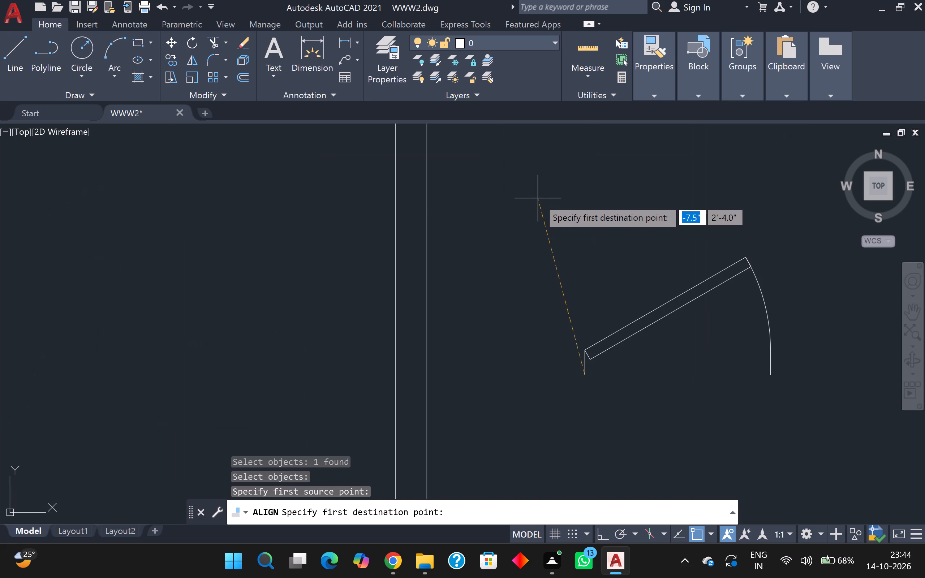
pyautogui.scroll(-1, 494, 186)
pyautogui.moveTo(495, 182); pyautogui.dragTo(472, 316, button='middle')
pyautogui.scroll(1, 442, 226)
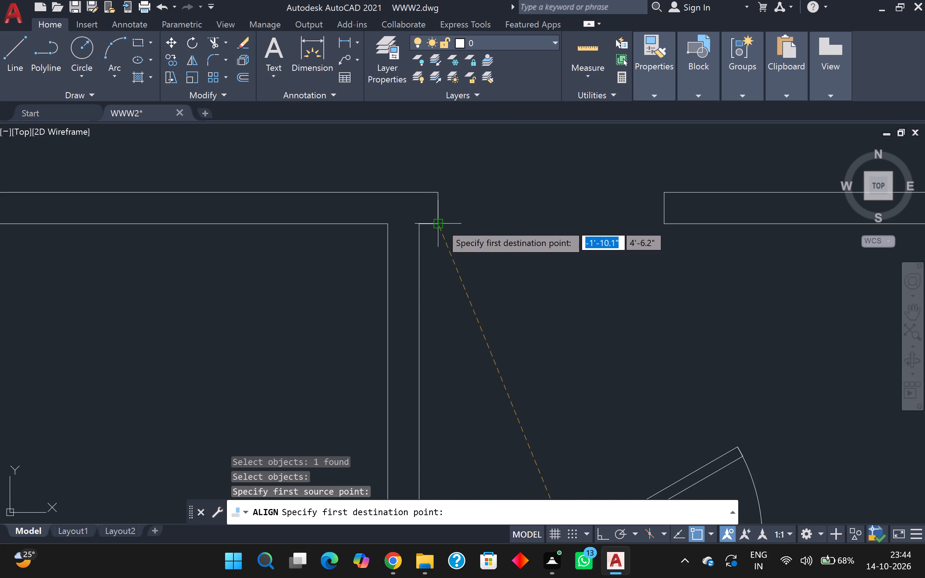
pyautogui.click(441, 222)
pyautogui.scroll(-2, 499, 281)
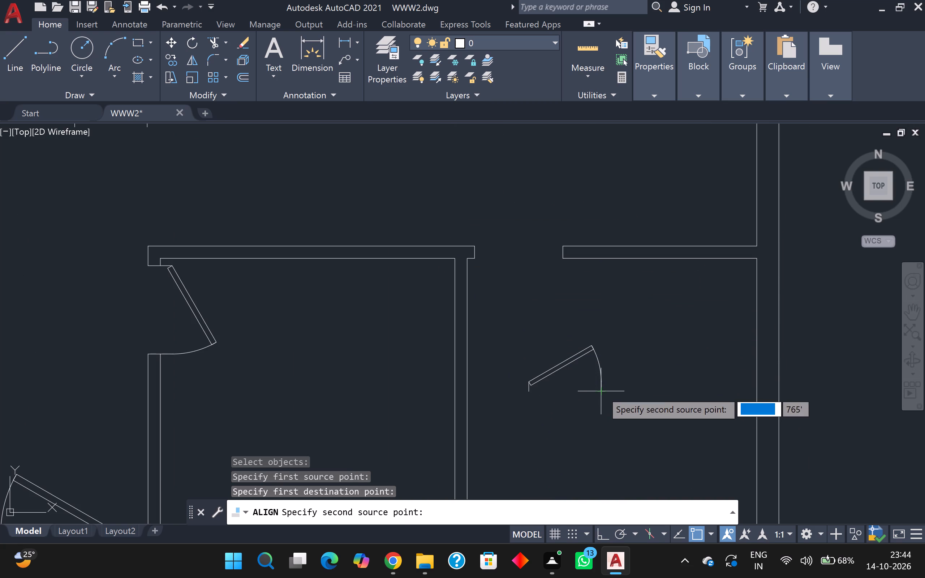
pyautogui.click(603, 393)
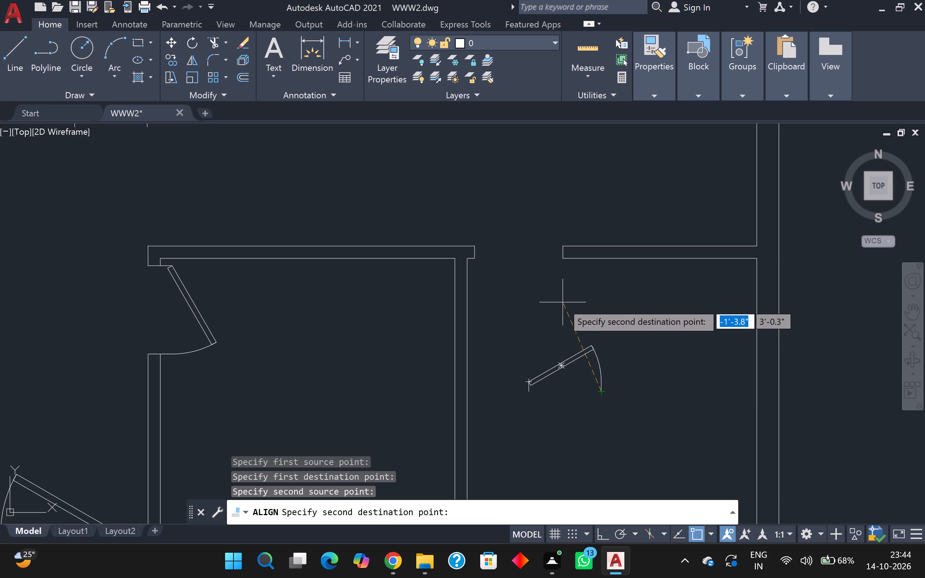
pyautogui.moveTo(562, 300); pyautogui.dragTo(560, 318, button='middle')
pyautogui.scroll(1, 563, 295)
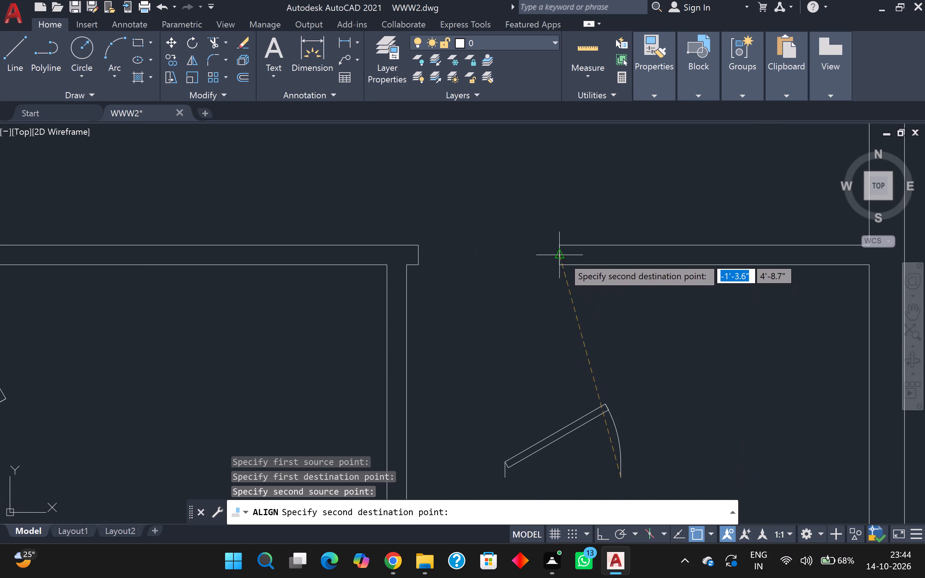
pyautogui.scroll(2, 558, 277)
pyautogui.click(562, 243)
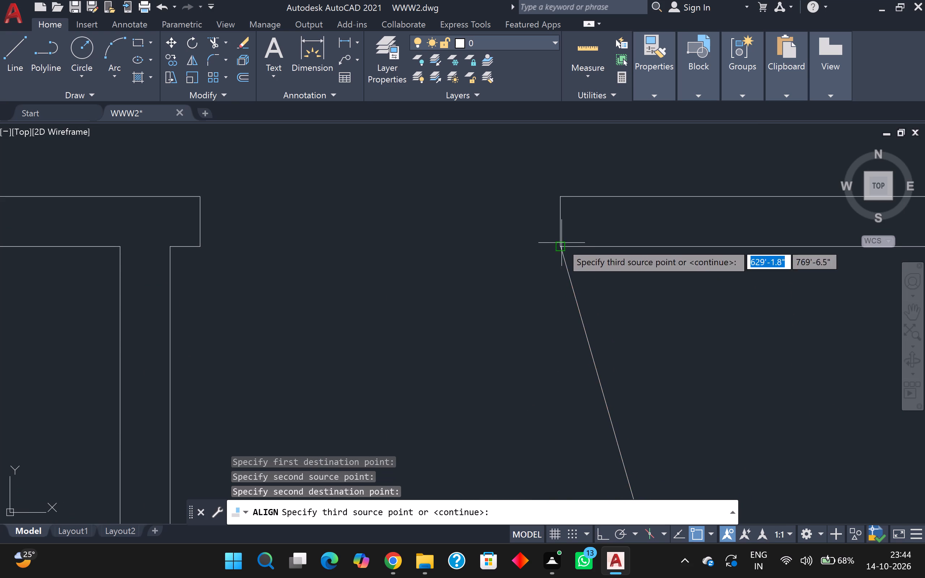
pyautogui.scroll(-3, 560, 283)
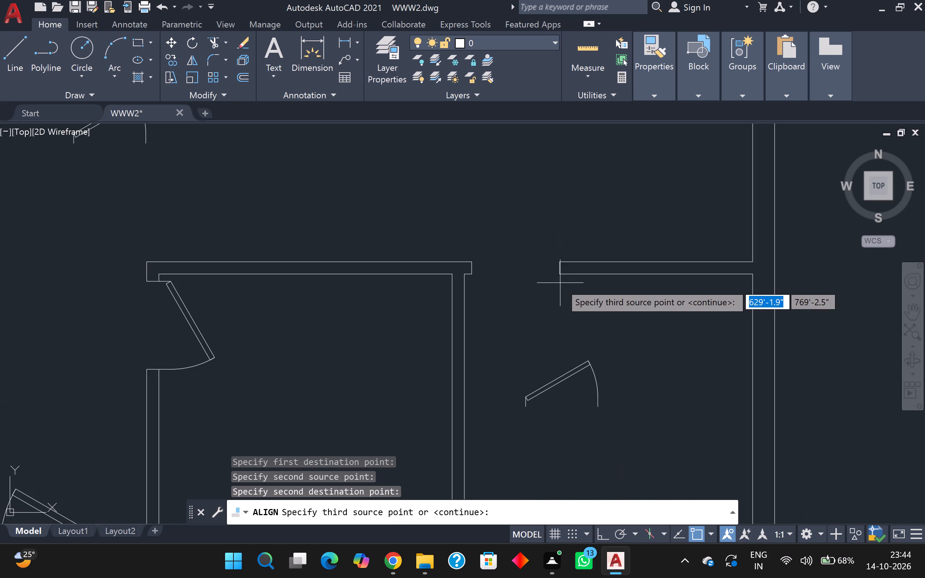
pyautogui.press('Return')
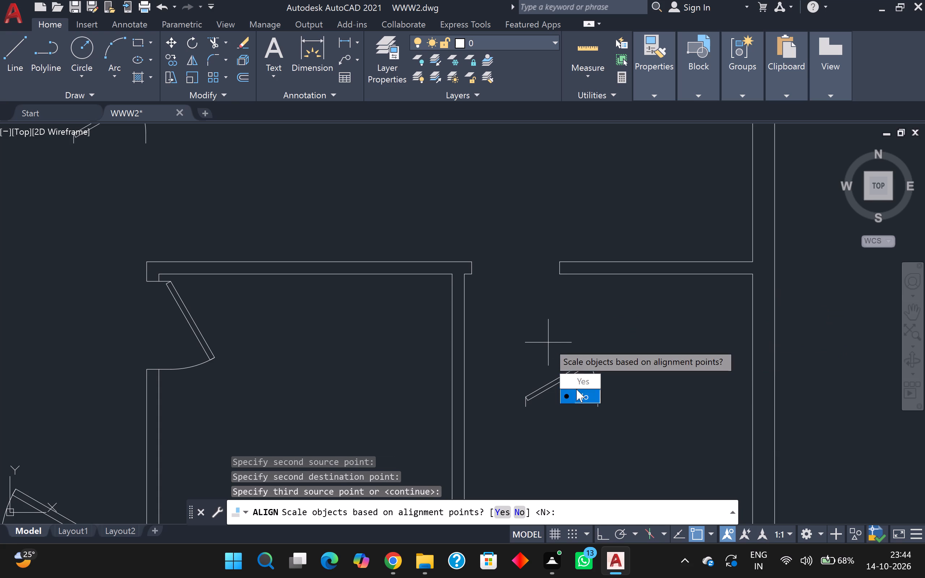
pyautogui.moveTo(584, 376); pyautogui.dragTo(548, 342)
# Flip the lower-right corner room's door to swing down into that room instead of the central hall.
pyautogui.scroll(-1, 560, 332)
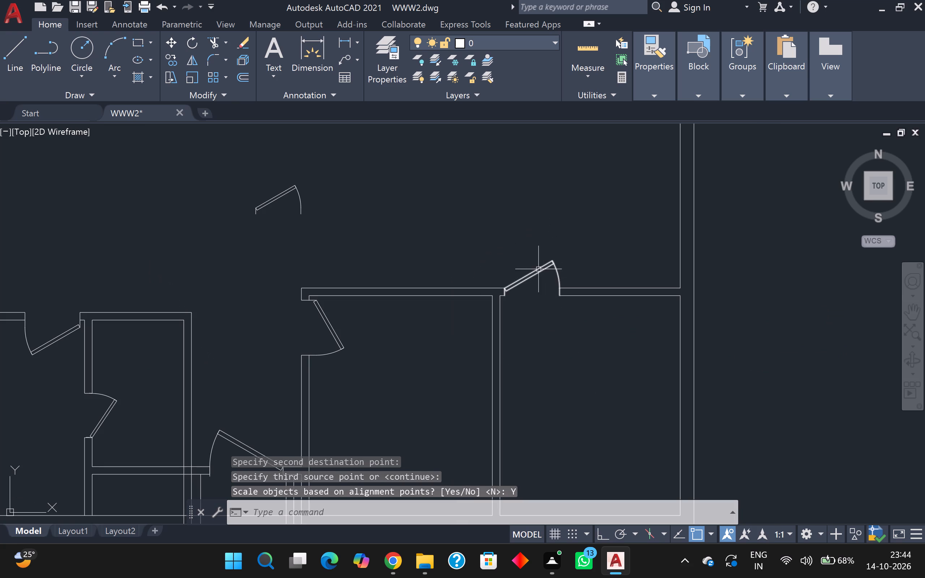
pyautogui.click(538, 269)
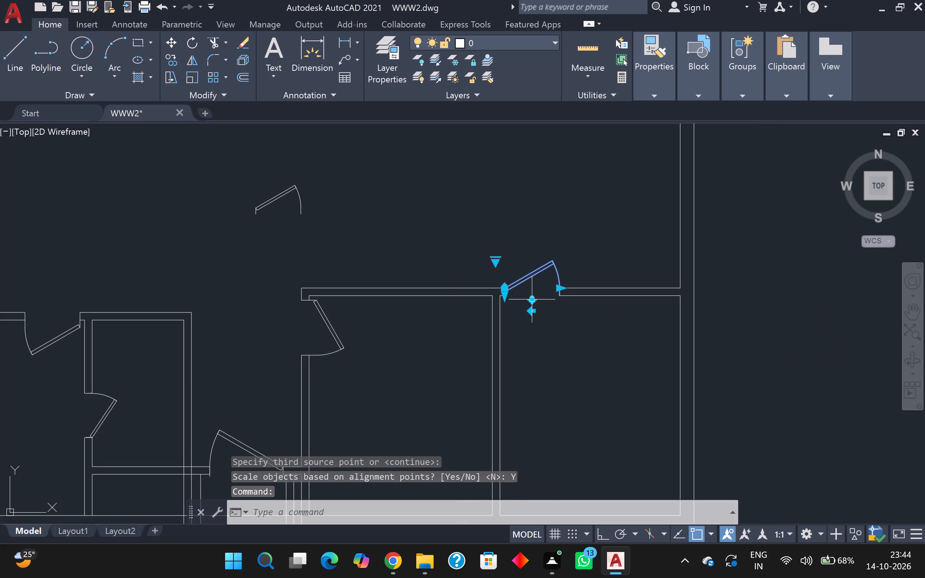
pyautogui.click(534, 302)
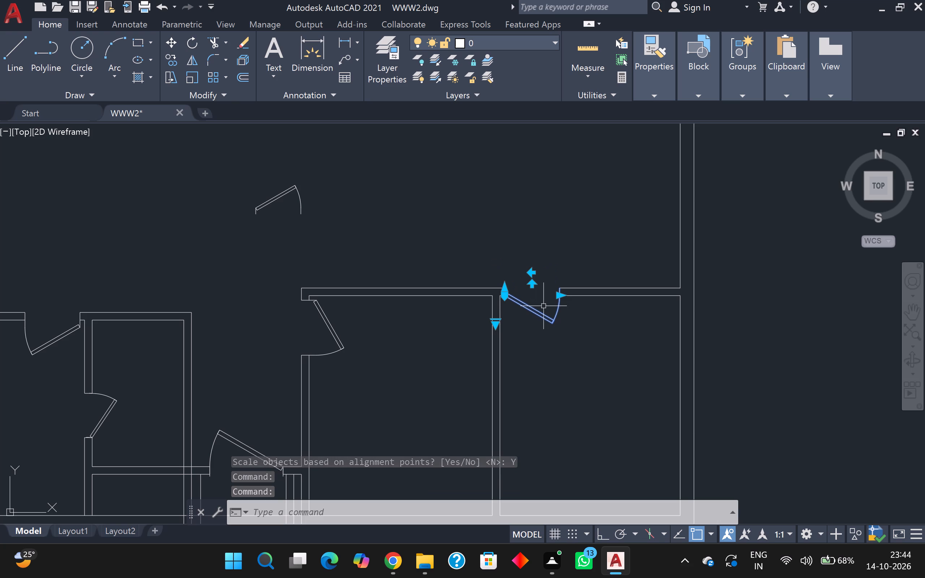
pyautogui.press('Escape')
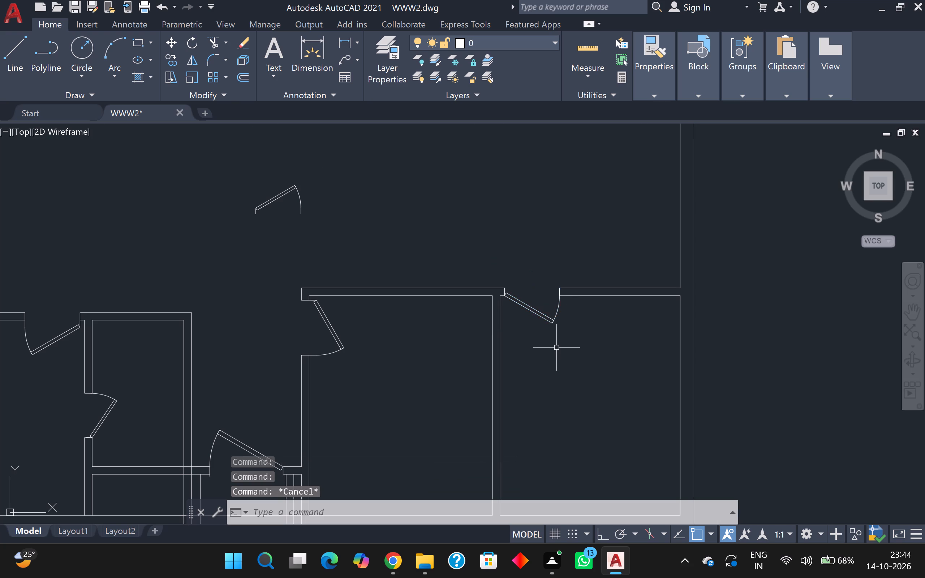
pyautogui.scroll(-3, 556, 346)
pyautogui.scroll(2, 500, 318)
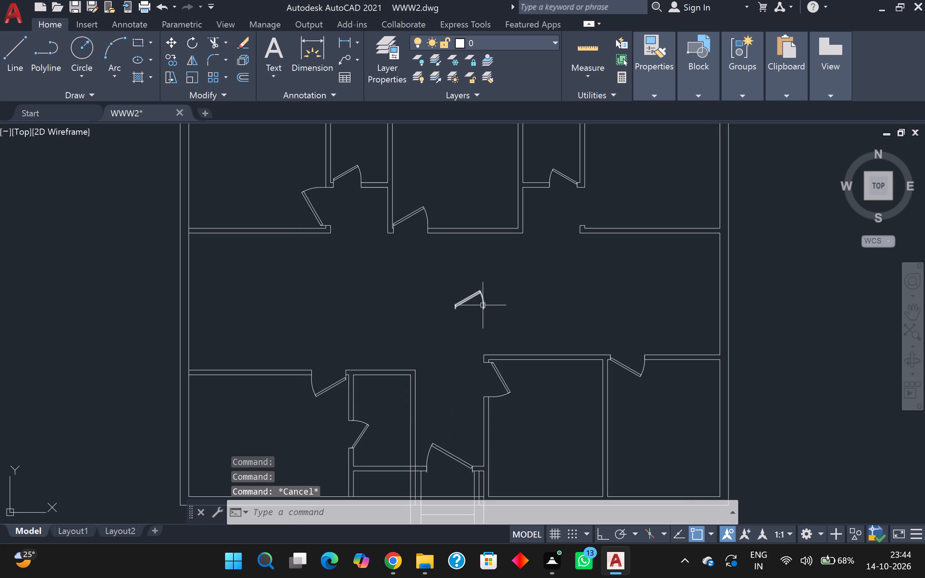
# Align the spare door between the right-hand corners of the upper-right room's left-wall opening, hinged at the lower stub, scaling it to the alignment points.
pyautogui.click(474, 298)
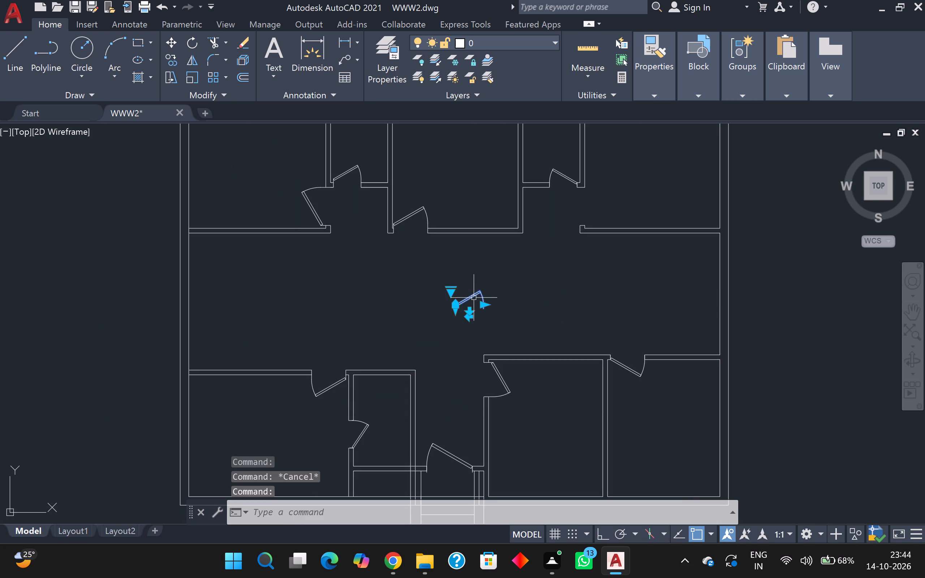
pyautogui.write('al')
pyautogui.press('Return')
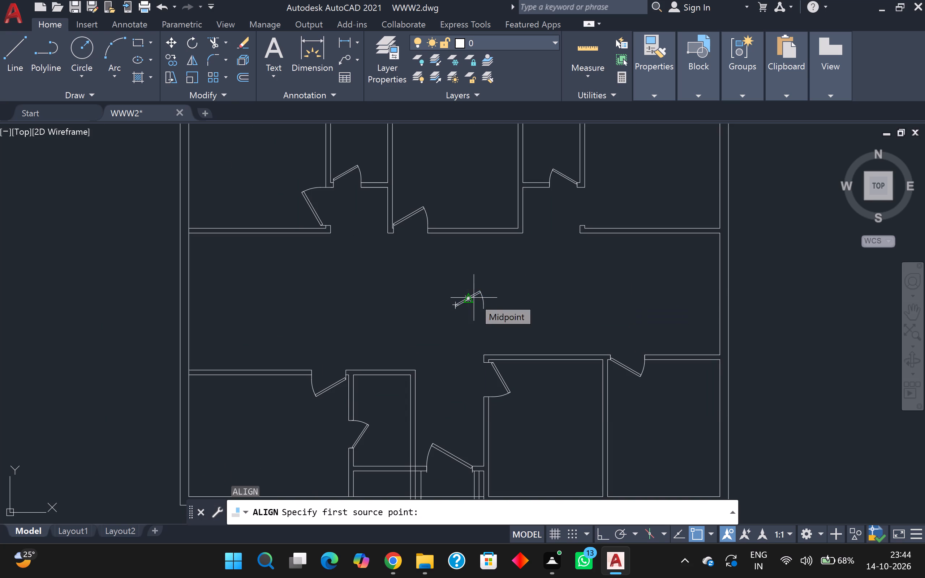
pyautogui.scroll(2, 463, 296)
pyautogui.scroll(-1, 462, 289)
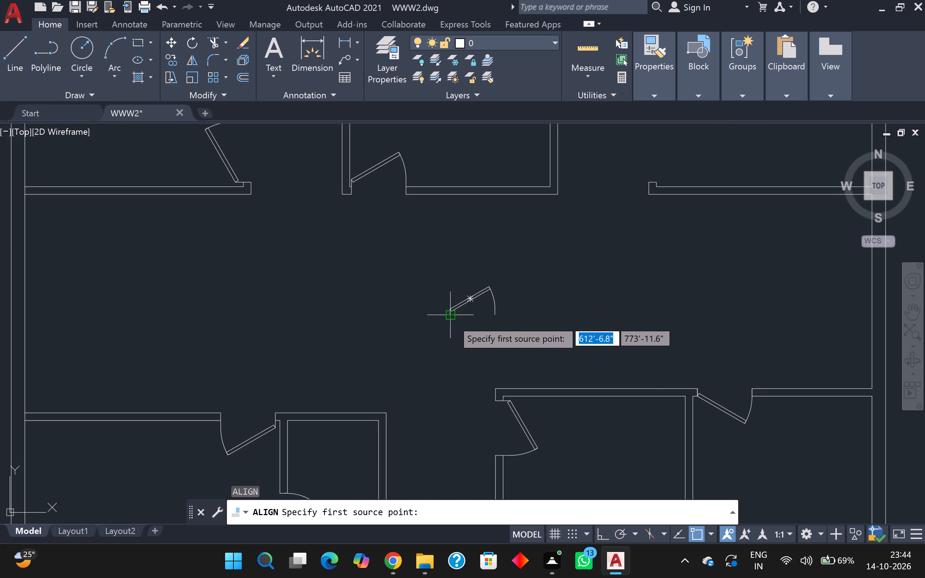
pyautogui.moveTo(452, 319); pyautogui.dragTo(456, 317)
pyautogui.moveTo(610, 251); pyautogui.dragTo(535, 345, button='middle')
pyautogui.scroll(2, 591, 286)
pyautogui.click(571, 266)
pyautogui.scroll(-1, 510, 298)
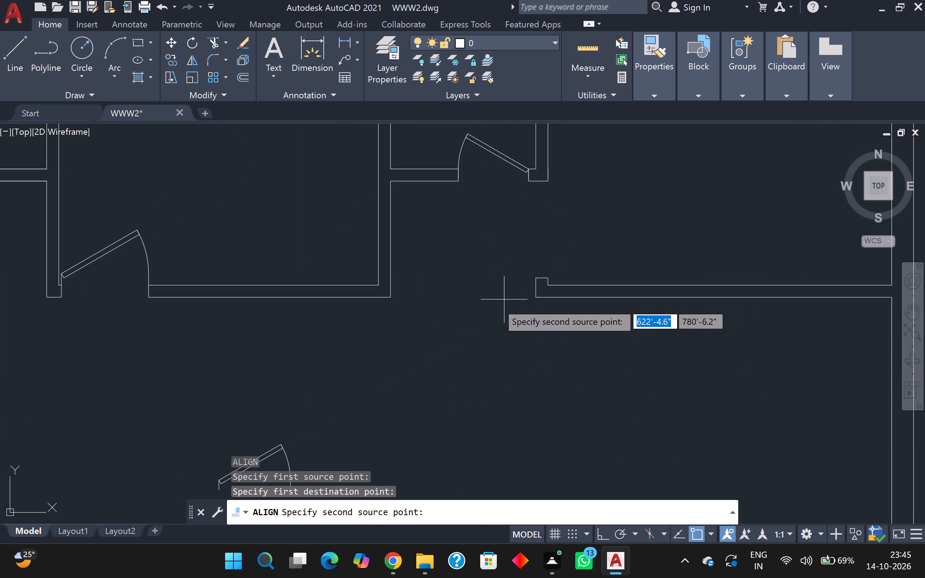
pyautogui.scroll(-2, 457, 341)
pyautogui.moveTo(458, 337); pyautogui.dragTo(503, 294, button='middle')
pyautogui.click(437, 355)
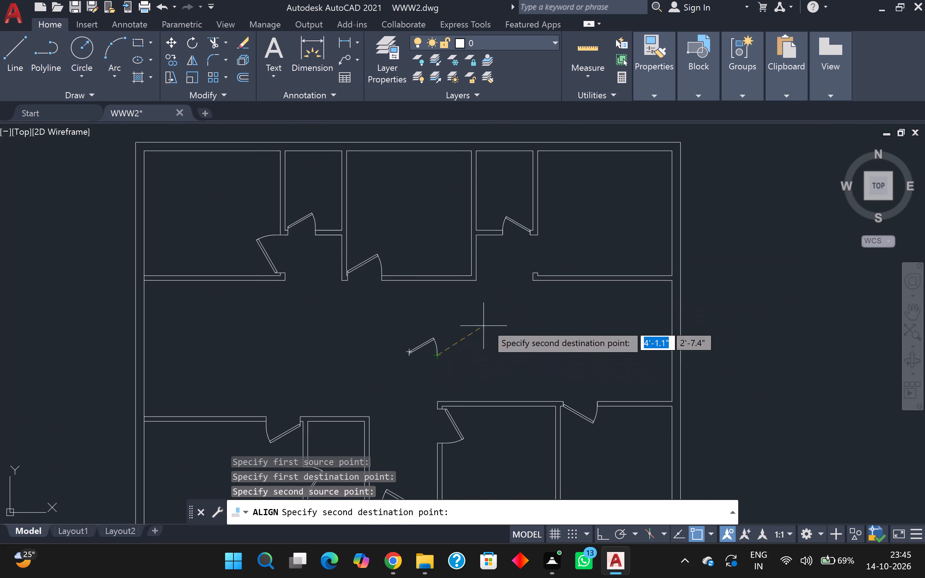
pyautogui.moveTo(504, 303); pyautogui.dragTo(448, 346, button='middle')
pyautogui.scroll(3, 497, 288)
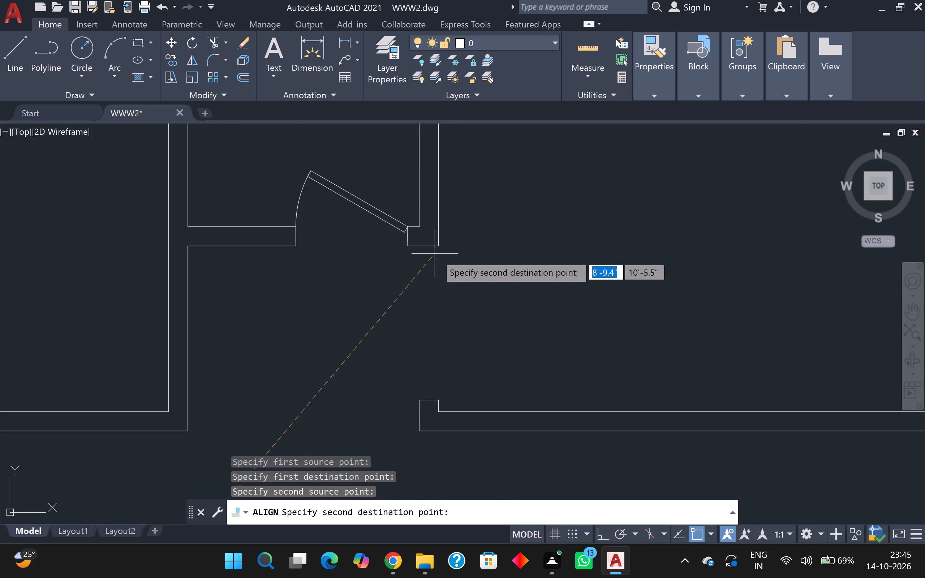
pyautogui.scroll(1, 437, 242)
pyautogui.click(438, 244)
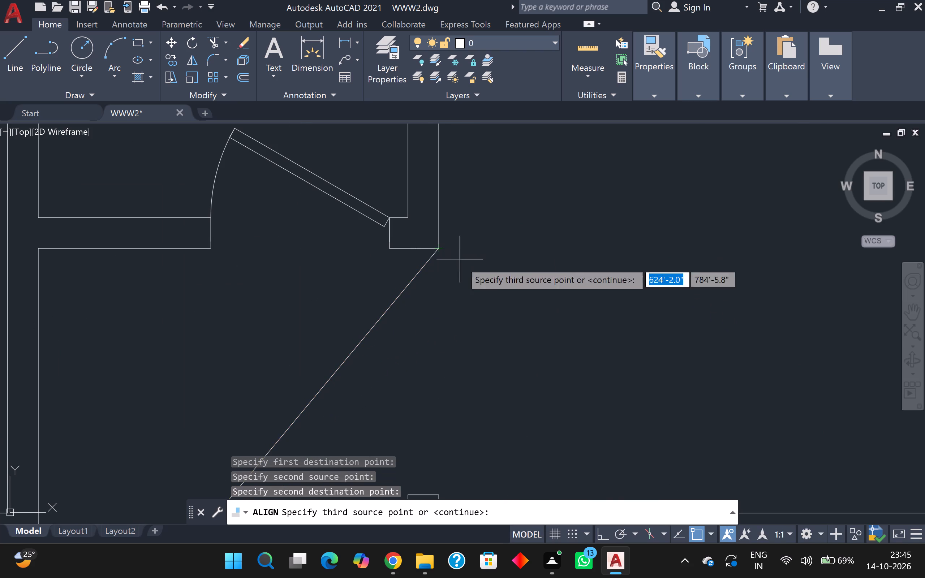
pyautogui.press('Return')
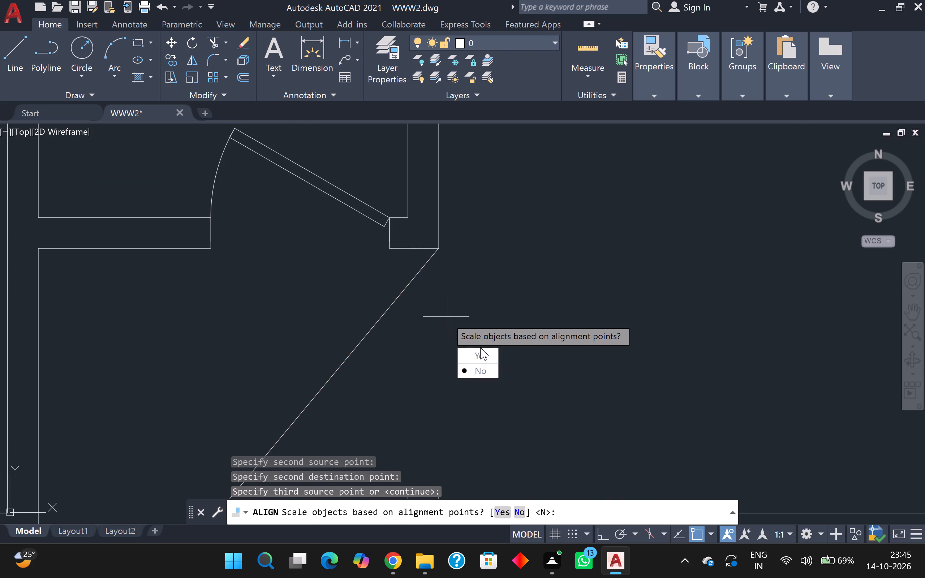
pyautogui.moveTo(480, 354); pyautogui.dragTo(447, 315)
pyautogui.scroll(-2, 473, 272)
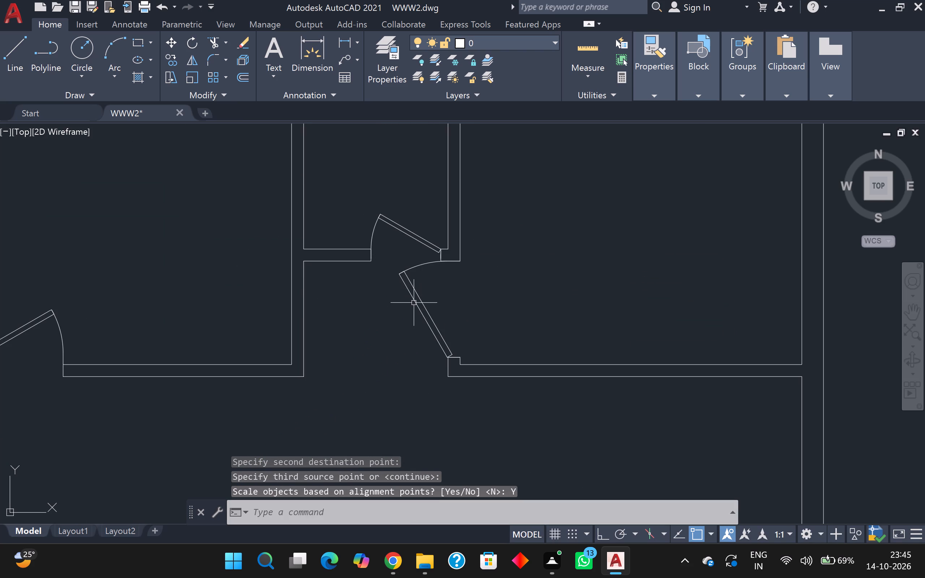
# Flip the upper-right room's door to swing into that room instead of the recess beside it.
pyautogui.click(414, 303)
pyautogui.click(467, 313)
pyautogui.click(470, 310)
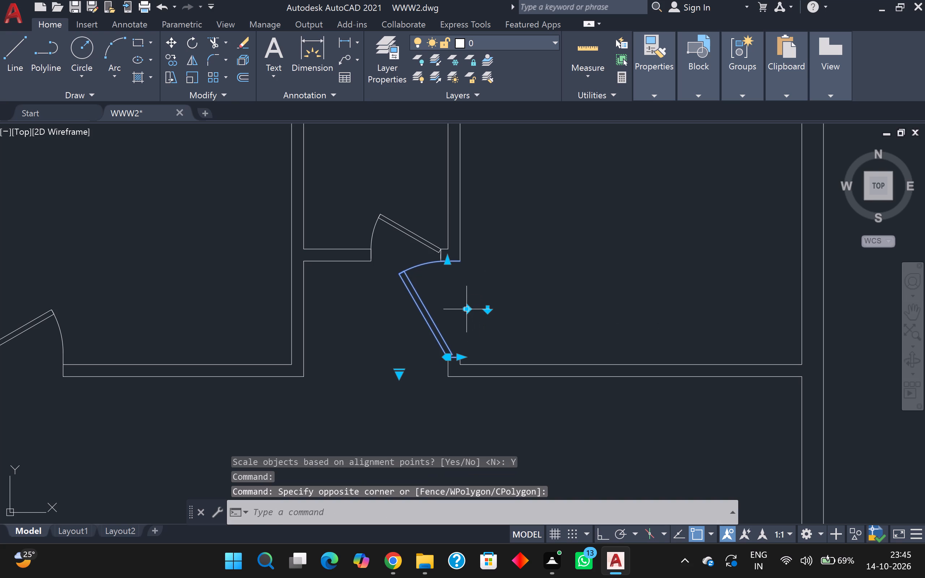
pyautogui.click(470, 310)
pyautogui.click(466, 309)
pyautogui.press('Escape')
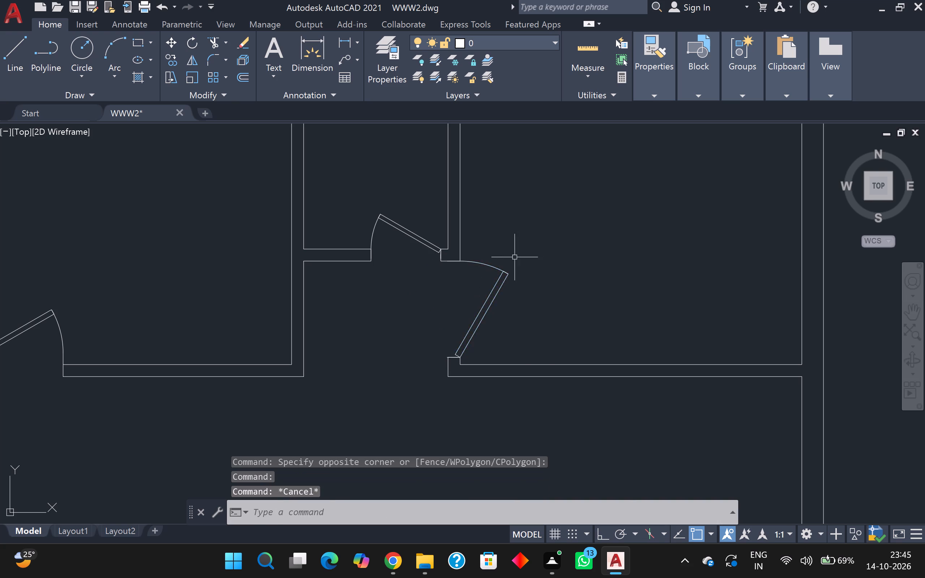
# Draw a 3' by 9" window outline across the bottom outer wall of the room right of the entrance, using Line with Ortho on.
pyautogui.scroll(-6, 519, 254)
pyautogui.scroll(2, 516, 273)
pyautogui.moveTo(537, 245); pyautogui.dragTo(580, 169, button='middle')
pyautogui.scroll(1, 582, 164)
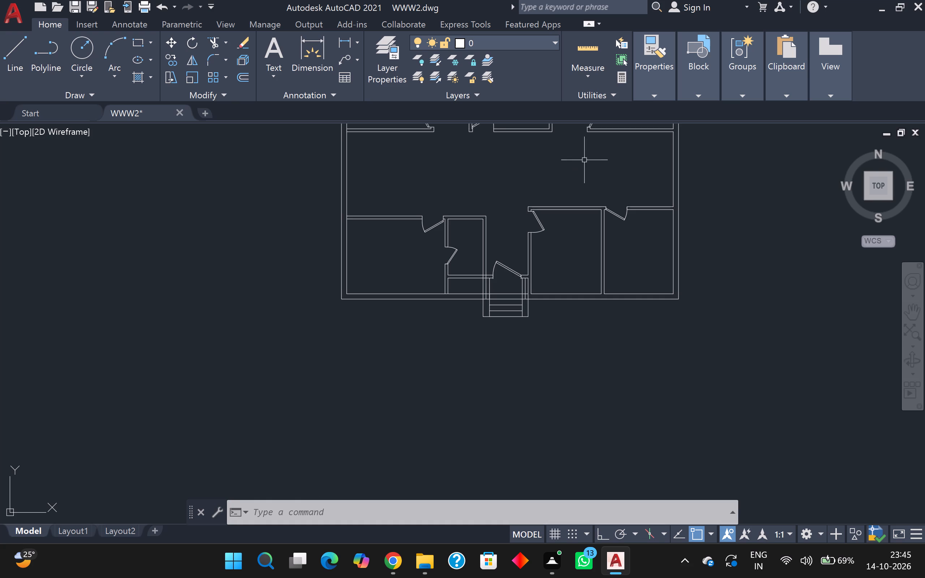
pyautogui.scroll(1, 629, 353)
pyautogui.scroll(1, 582, 309)
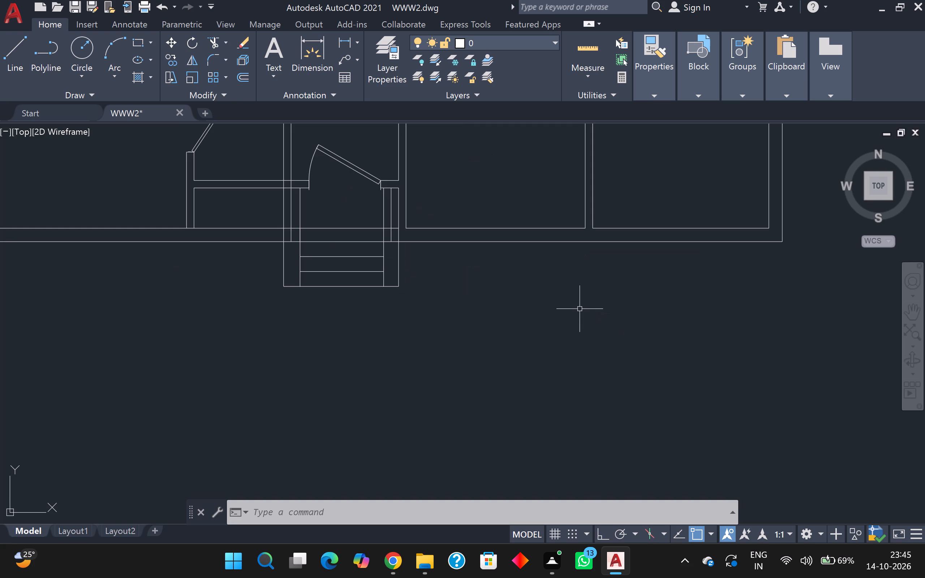
pyautogui.press('l')
pyautogui.press('Return')
pyautogui.scroll(1, 439, 240)
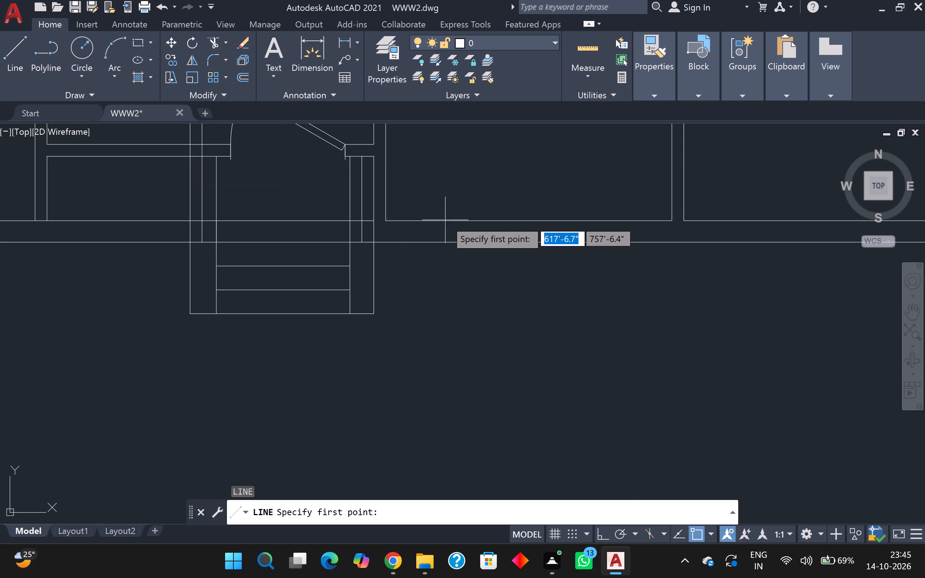
pyautogui.click(453, 221)
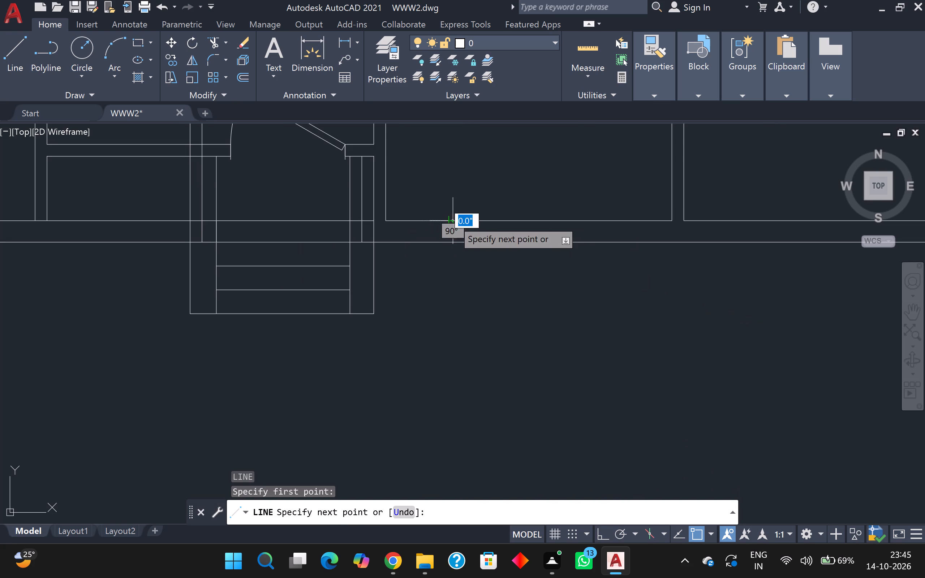
pyautogui.moveTo(457, 245); pyautogui.dragTo(460, 243)
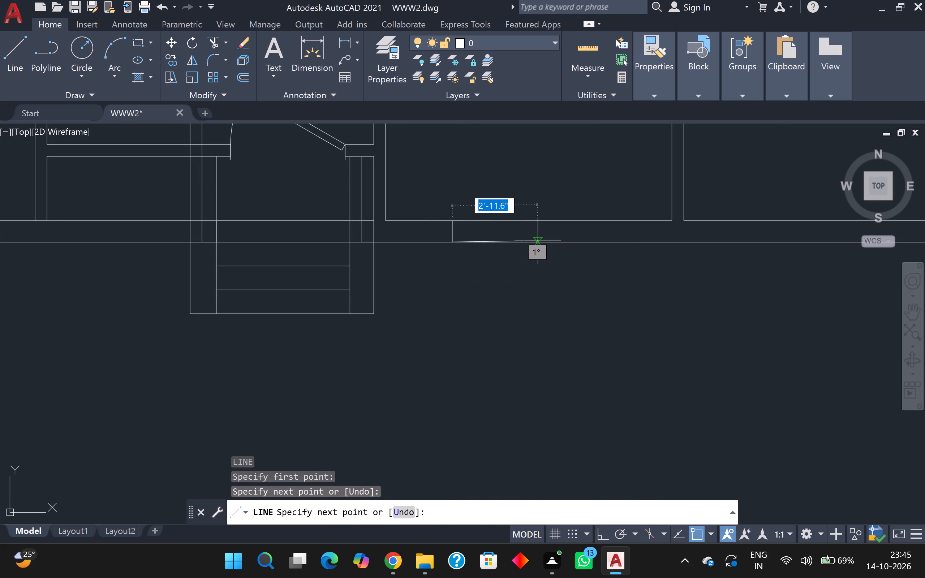
pyautogui.press('F8')
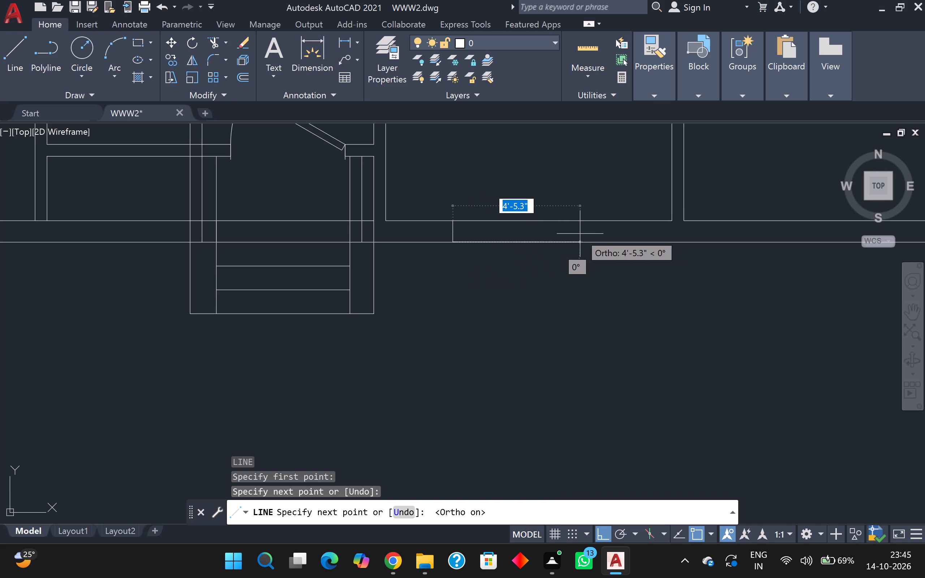
pyautogui.write("3'")
pyautogui.press('Return')
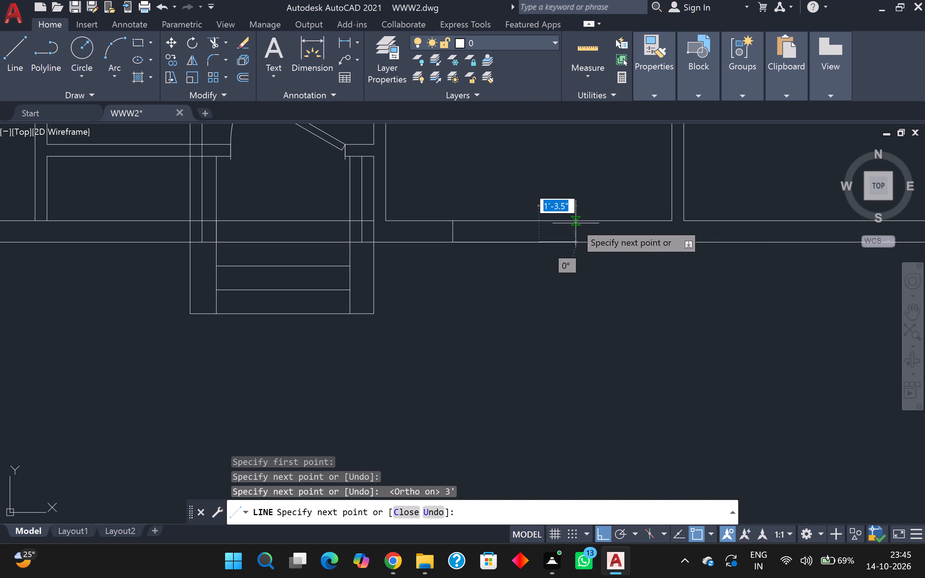
pyautogui.scroll(3, 576, 223)
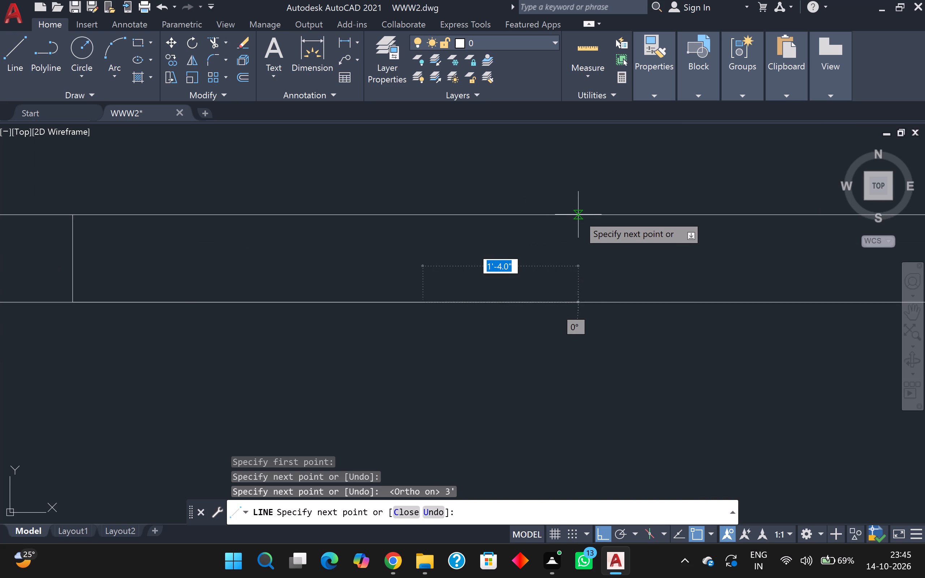
pyautogui.scroll(2, 578, 211)
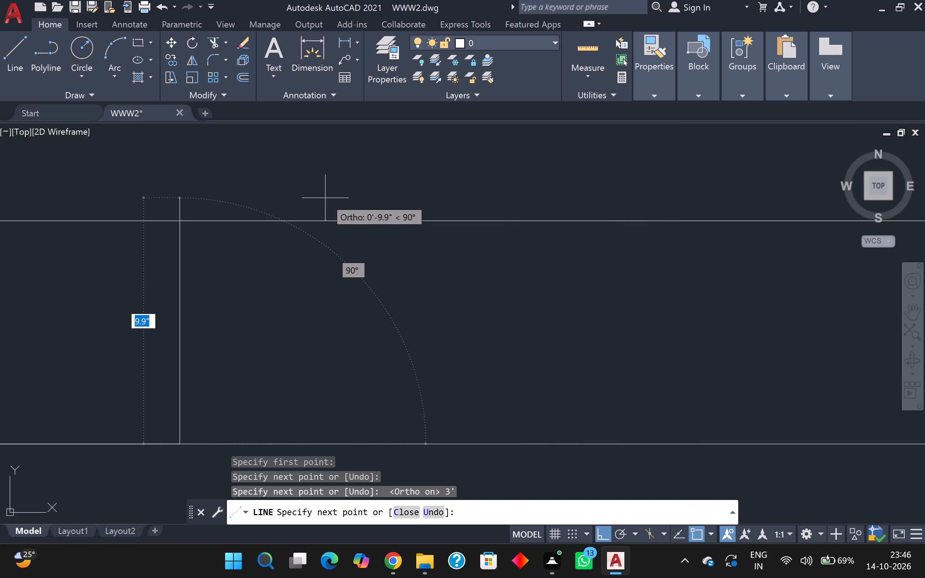
pyautogui.press('9')
pyautogui.press('Return')
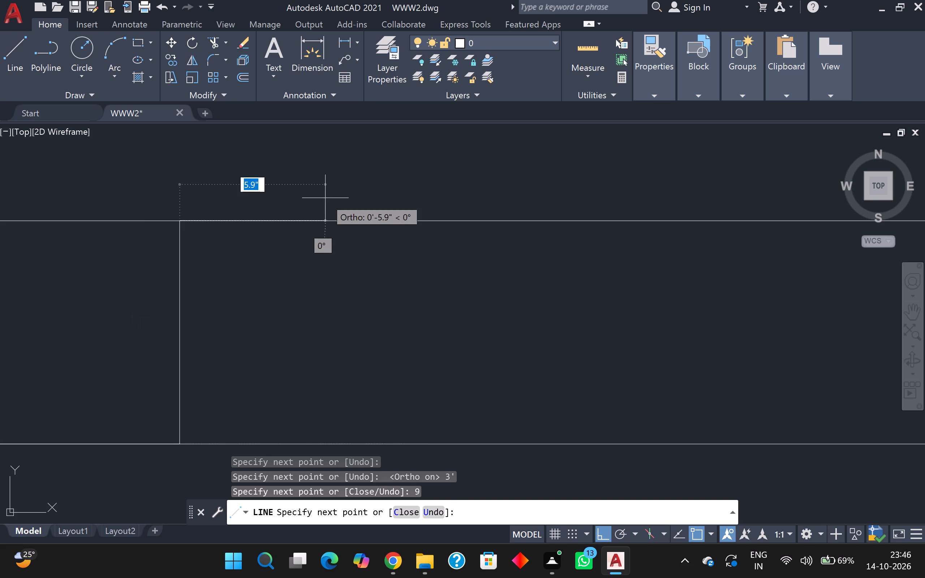
pyautogui.moveTo(236, 213); pyautogui.dragTo(647, 211, button='middle')
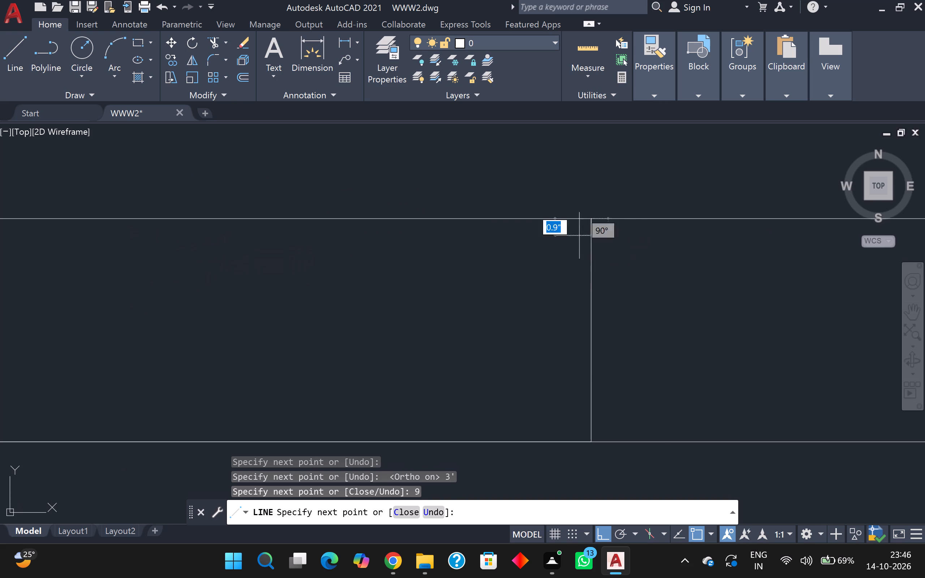
pyautogui.scroll(-3, 425, 262)
pyautogui.scroll(3, 264, 247)
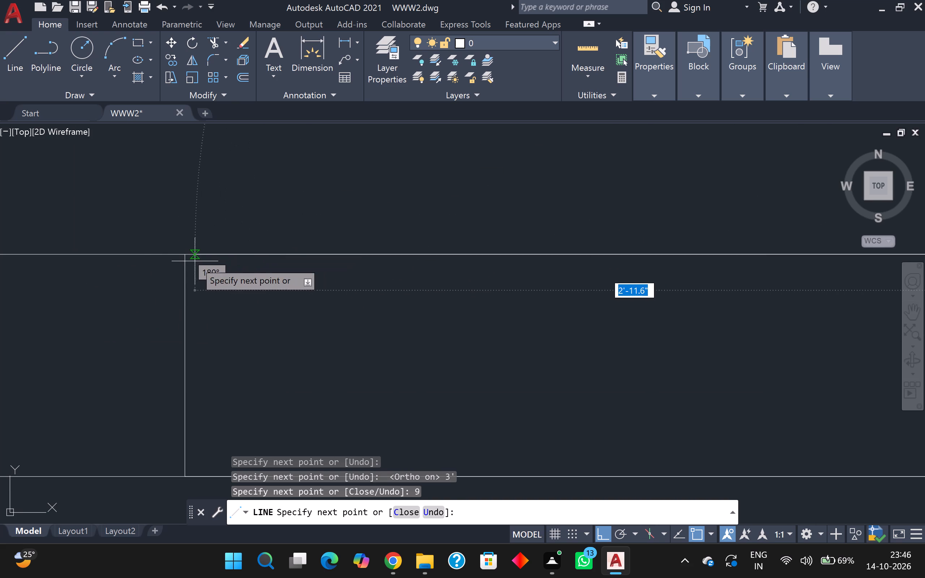
pyautogui.click(183, 258)
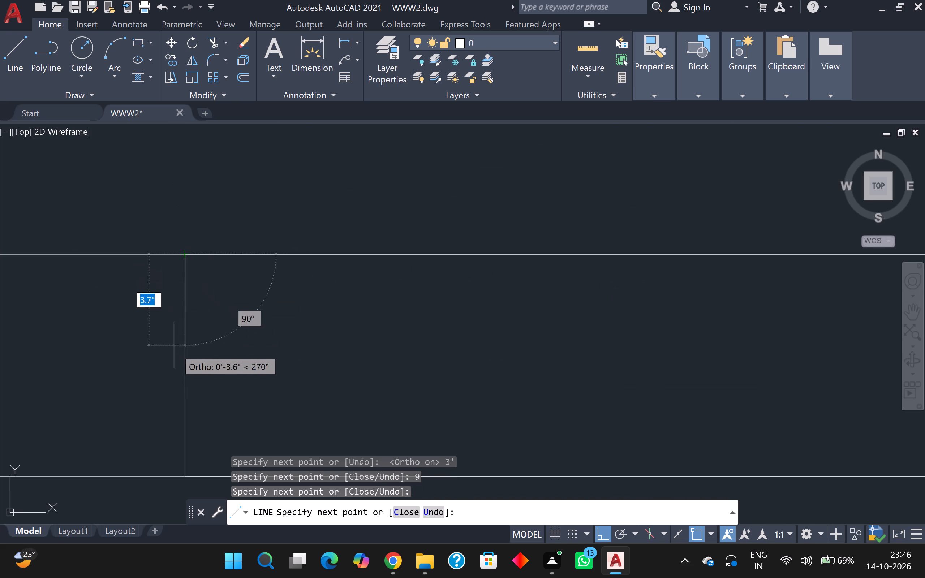
# Draw the window's horizontal centre line between the midpoints of its two short sides, and end the line.
pyautogui.click(181, 359)
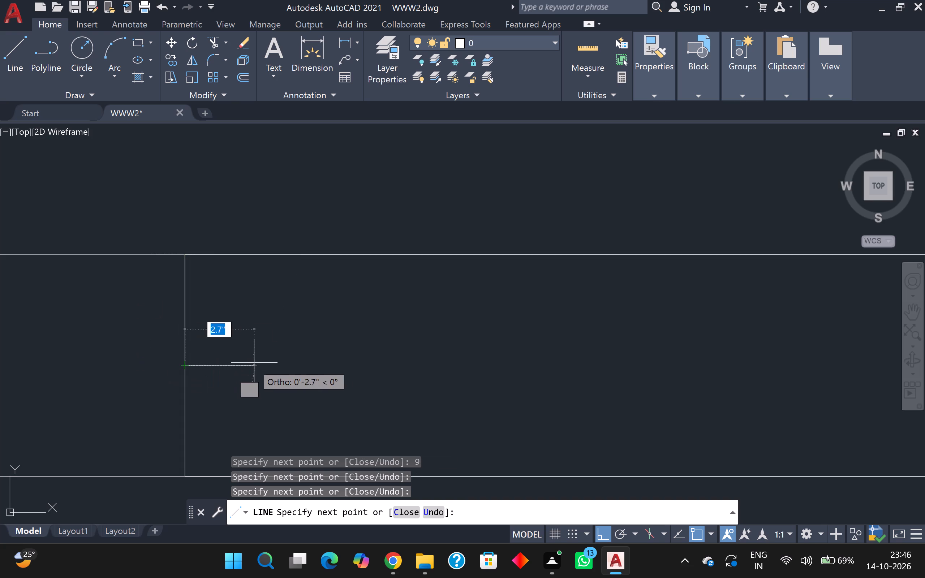
pyautogui.scroll(-1, 261, 362)
pyautogui.moveTo(262, 361); pyautogui.dragTo(121, 256, button='middle')
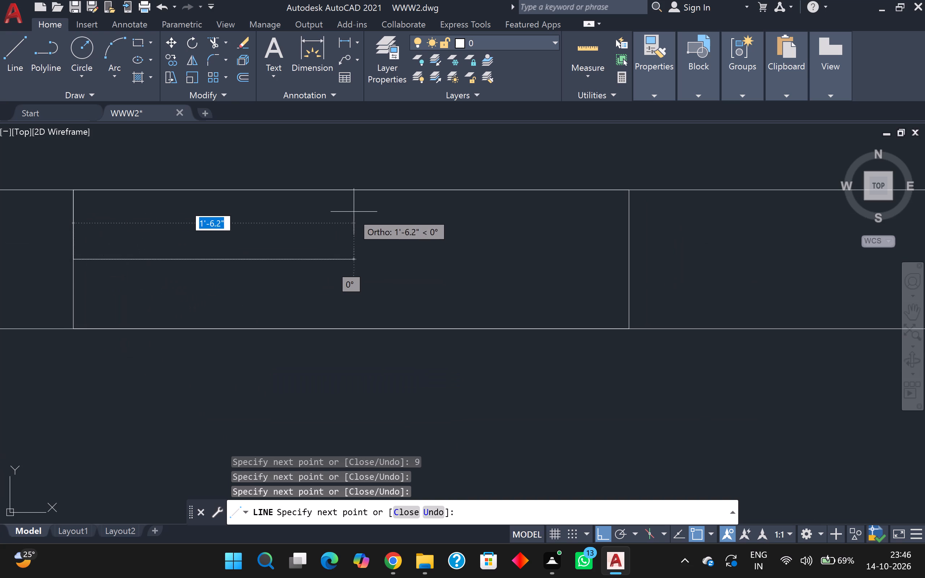
pyautogui.click(627, 260)
pyautogui.scroll(-1, 632, 259)
pyautogui.press('Escape')
pyautogui.scroll(-4, 636, 243)
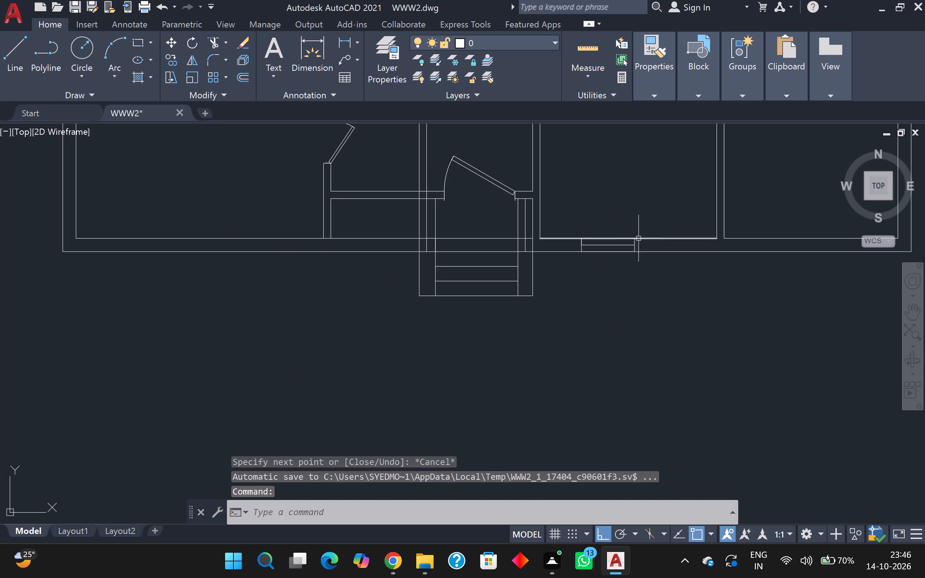
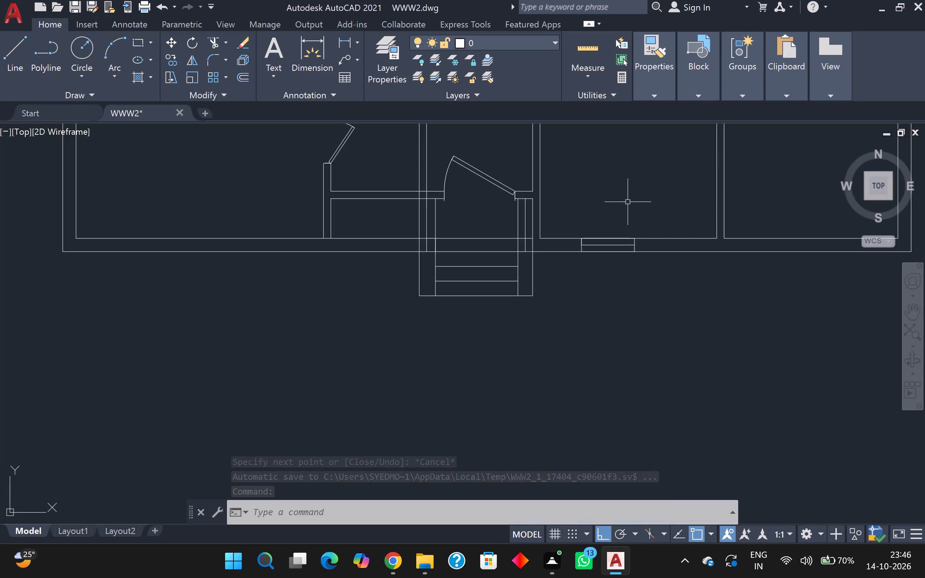
# Copy the window in the south exterior wall about 8'-9" east, into the wall of the adjacent southeast corner room.
pyautogui.click(582, 227)
pyautogui.click(667, 288)
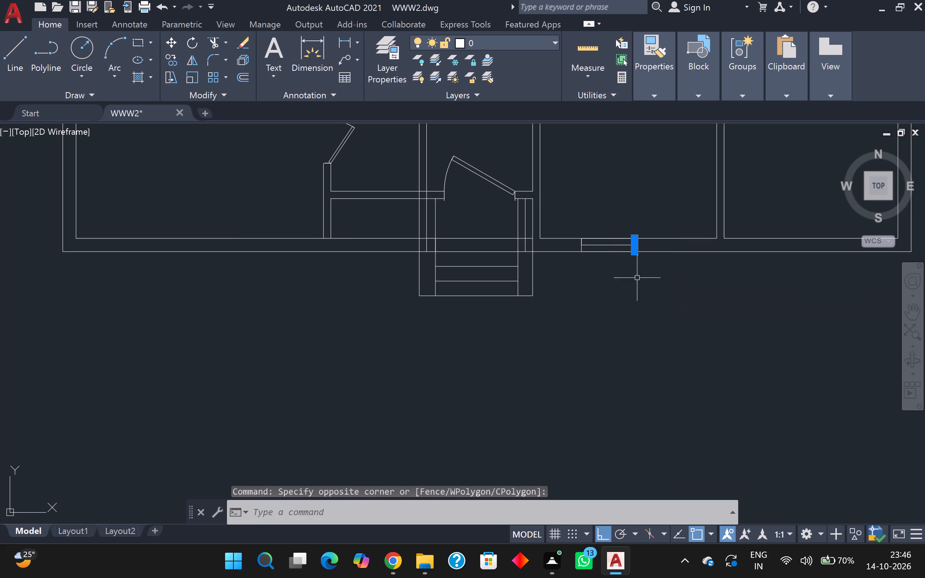
pyautogui.click(560, 211)
pyautogui.click(670, 306)
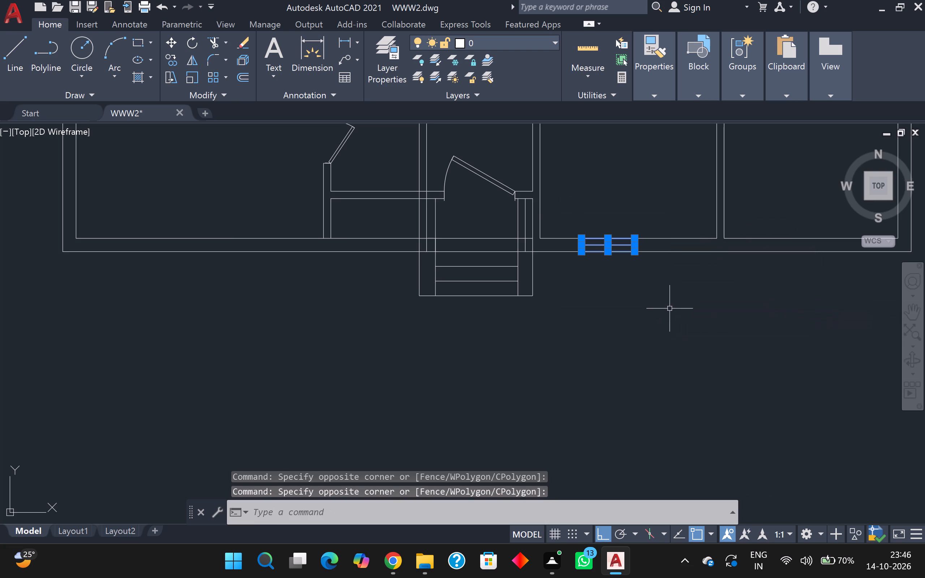
pyautogui.press('c')
pyautogui.press('o')
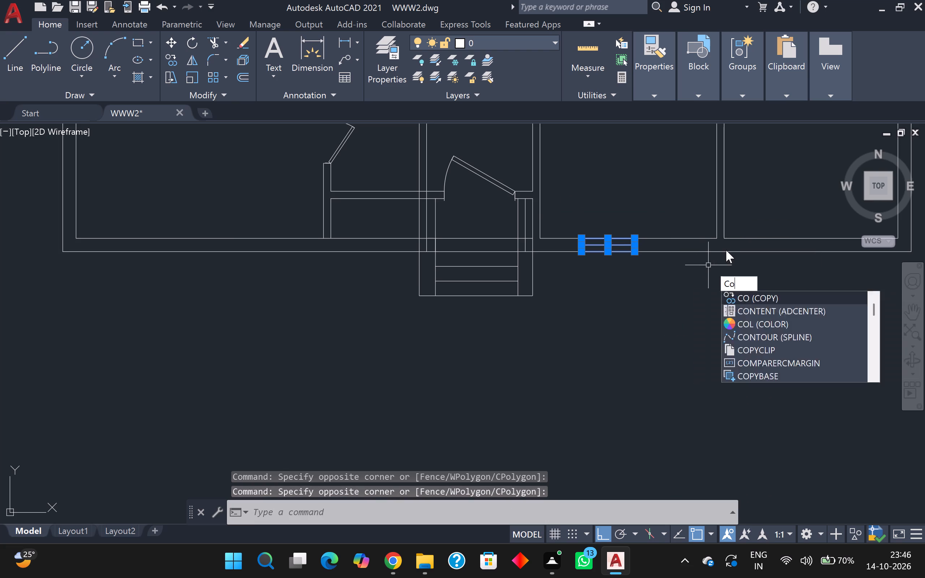
pyautogui.press('Return')
pyautogui.click(606, 244)
pyautogui.scroll(-1, 726, 242)
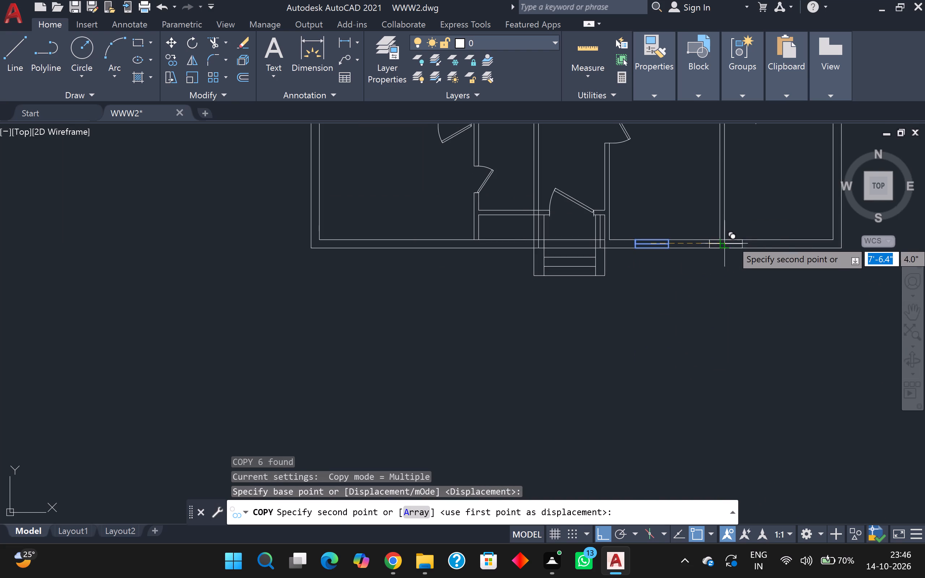
pyautogui.scroll(6, 746, 238)
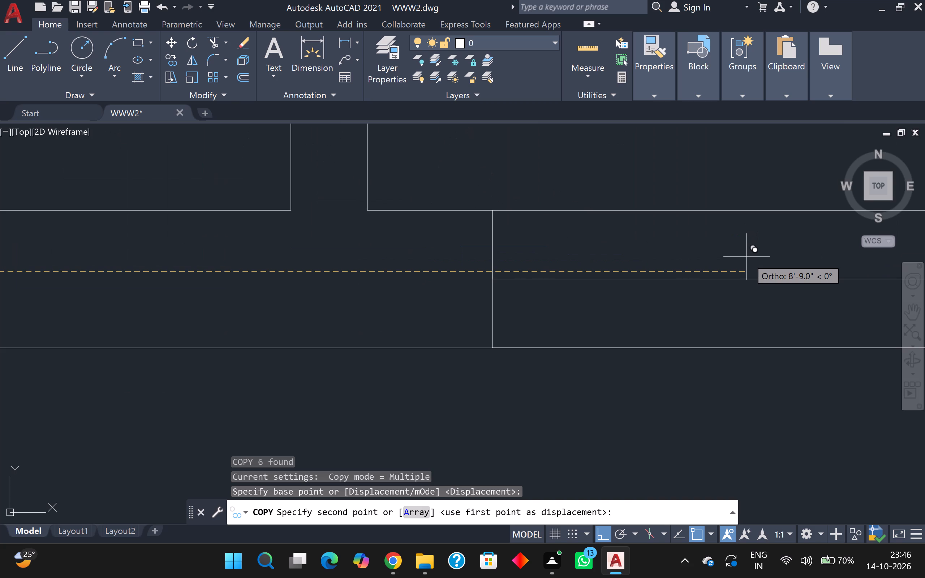
pyautogui.click(747, 256)
# Place another copy of the window about 20'-8.5" west of the original, in the southwest room's south wall.
pyautogui.scroll(-2, 747, 256)
pyautogui.scroll(-2, 641, 286)
pyautogui.scroll(-2, 582, 286)
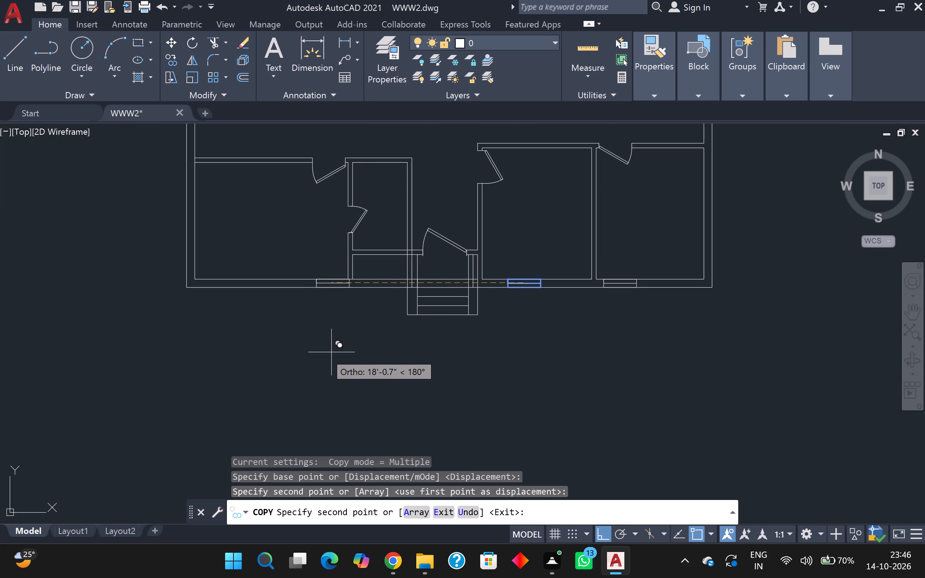
pyautogui.scroll(3, 320, 349)
pyautogui.scroll(-2, 320, 348)
pyautogui.moveTo(322, 342); pyautogui.dragTo(371, 412, button='middle')
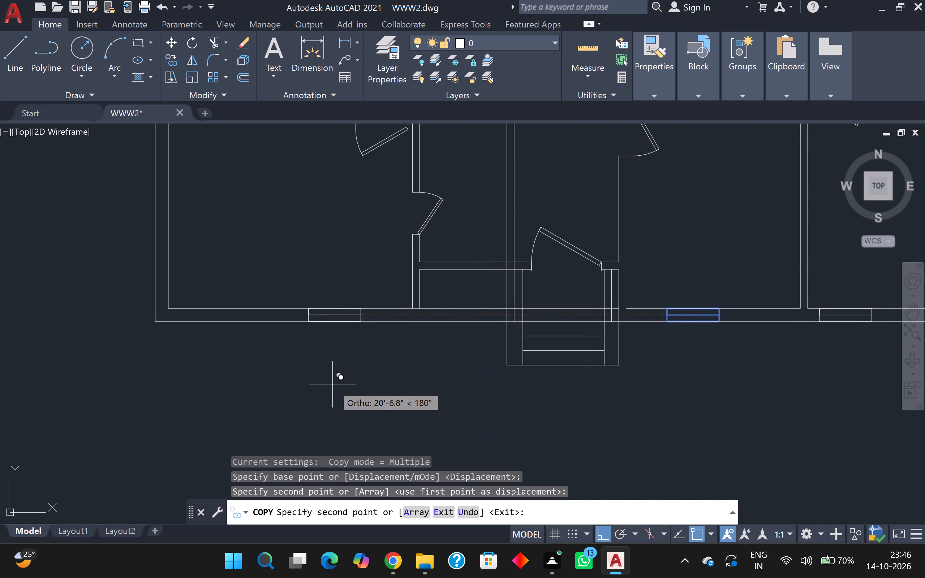
pyautogui.scroll(2, 332, 382)
pyautogui.click(326, 376)
pyautogui.scroll(-2, 326, 376)
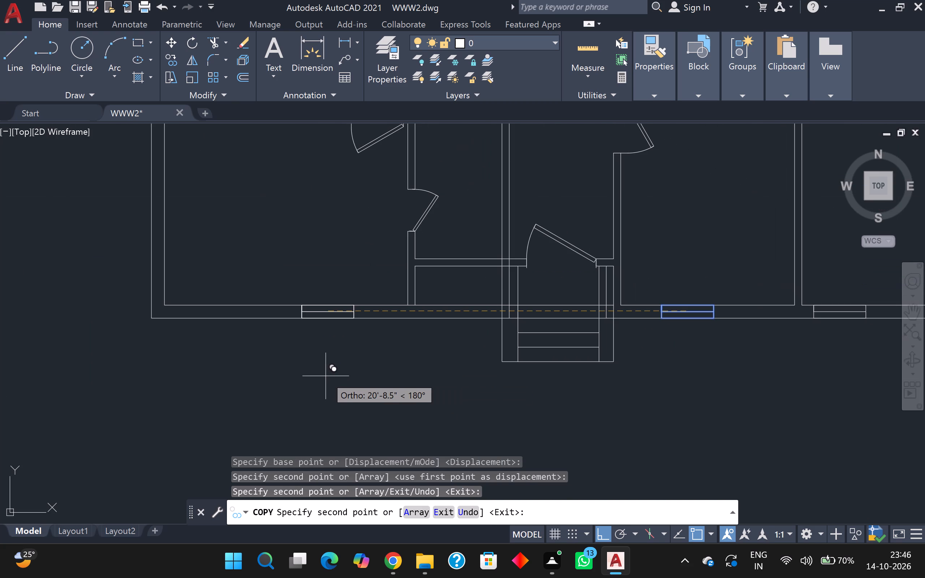
pyautogui.press('Escape')
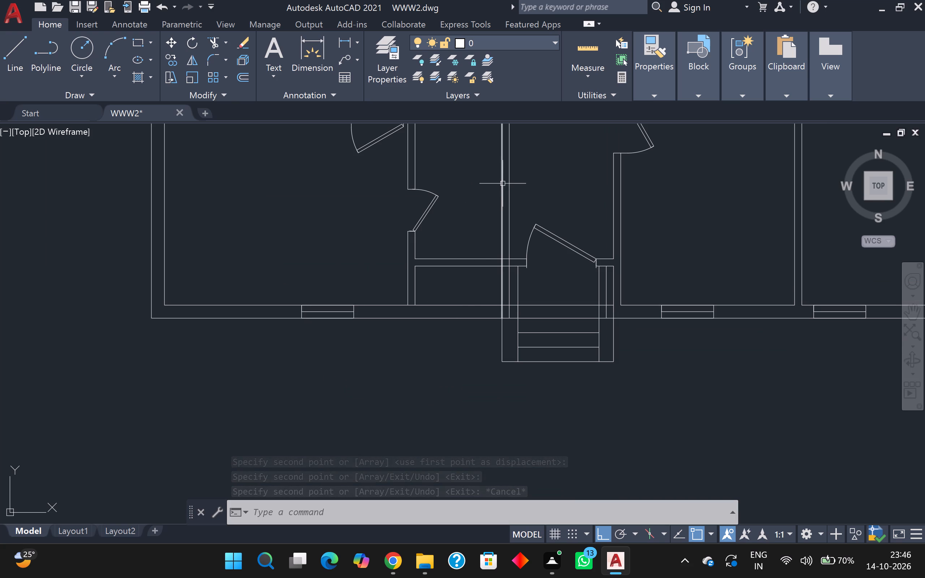
# Draw a 4' long window across the thickness of the southwest room's west exterior wall, with a lengthwise centre line.
pyautogui.press('l')
pyautogui.press('Return')
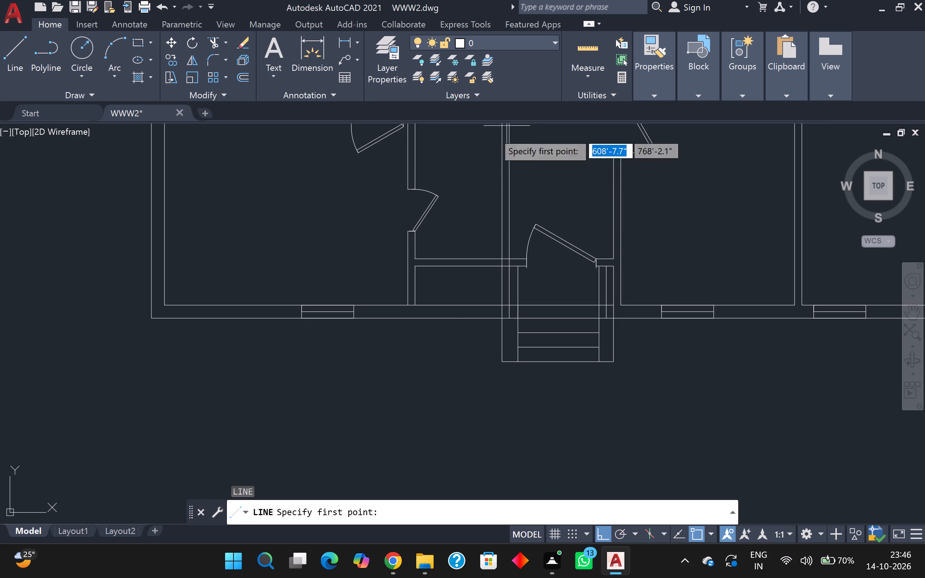
pyautogui.scroll(-1, 394, 205)
pyautogui.moveTo(363, 214); pyautogui.dragTo(508, 344, button='middle')
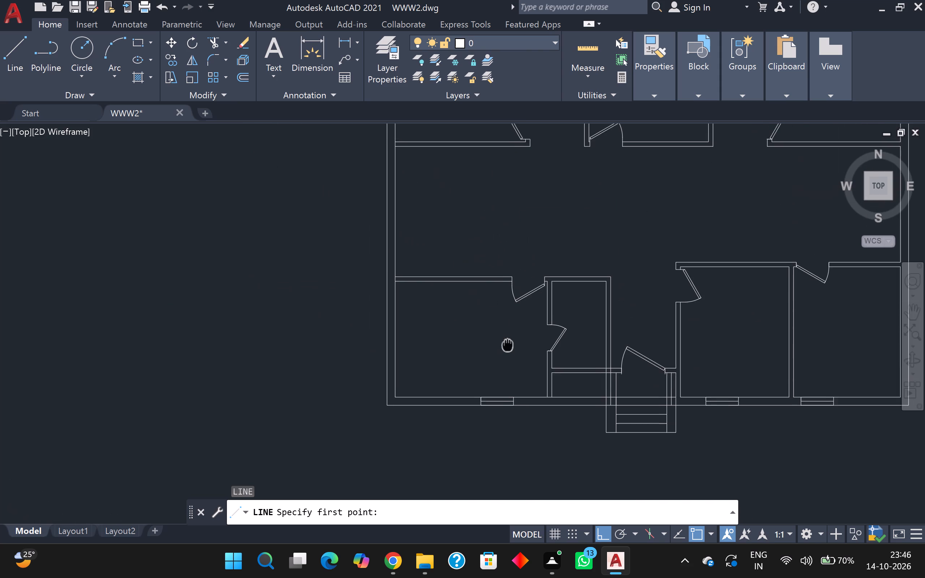
pyautogui.moveTo(508, 344); pyautogui.dragTo(509, 347, button='middle')
pyautogui.scroll(1, 458, 350)
pyautogui.scroll(1, 375, 353)
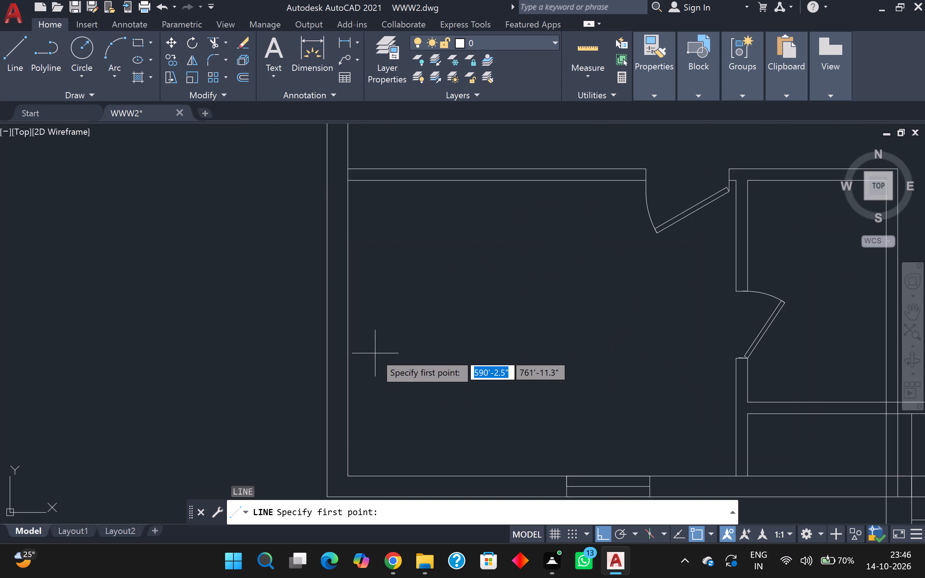
pyautogui.scroll(1, 360, 360)
pyautogui.scroll(-1, 300, 355)
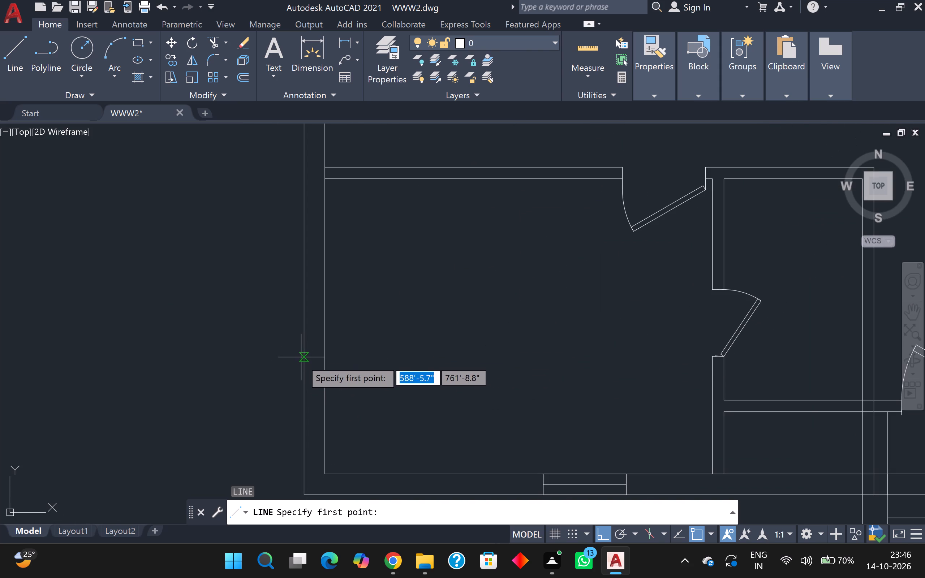
pyautogui.scroll(3, 304, 391)
pyautogui.click(301, 389)
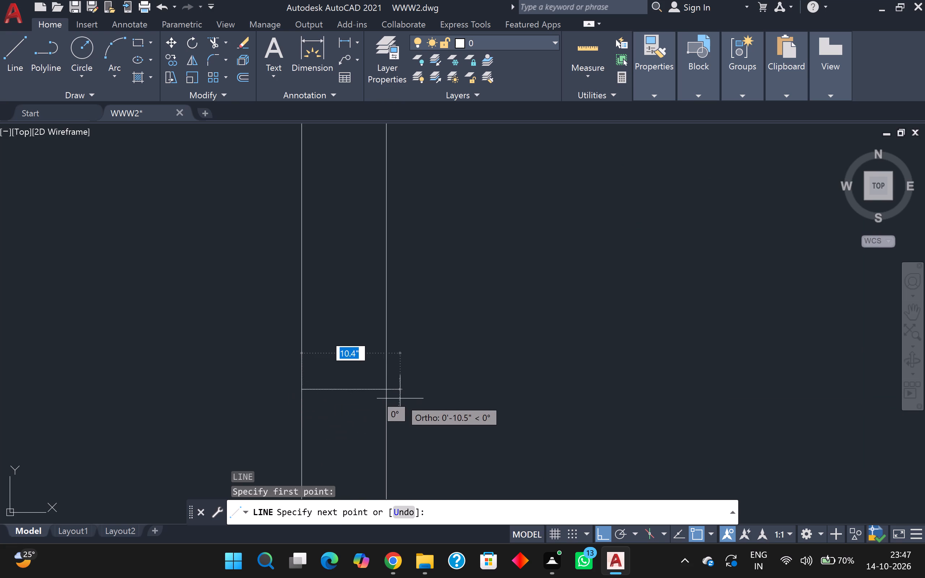
pyautogui.click(385, 392)
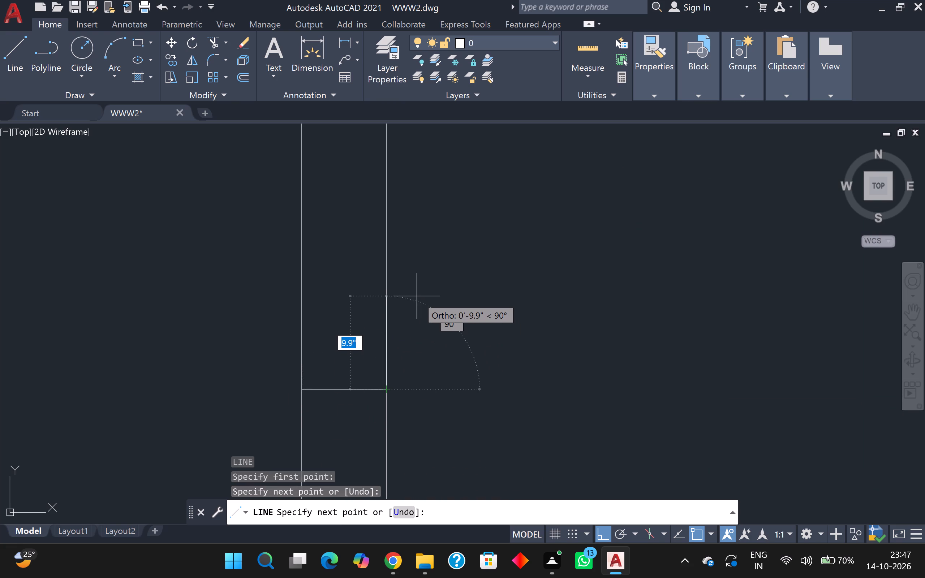
pyautogui.write("4'")
pyautogui.press('Return')
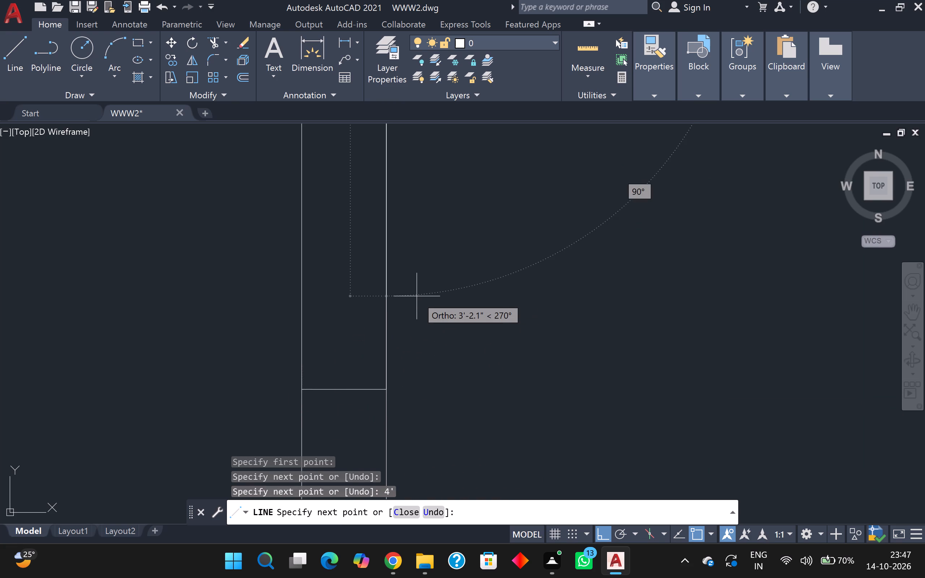
pyautogui.scroll(-3, 411, 295)
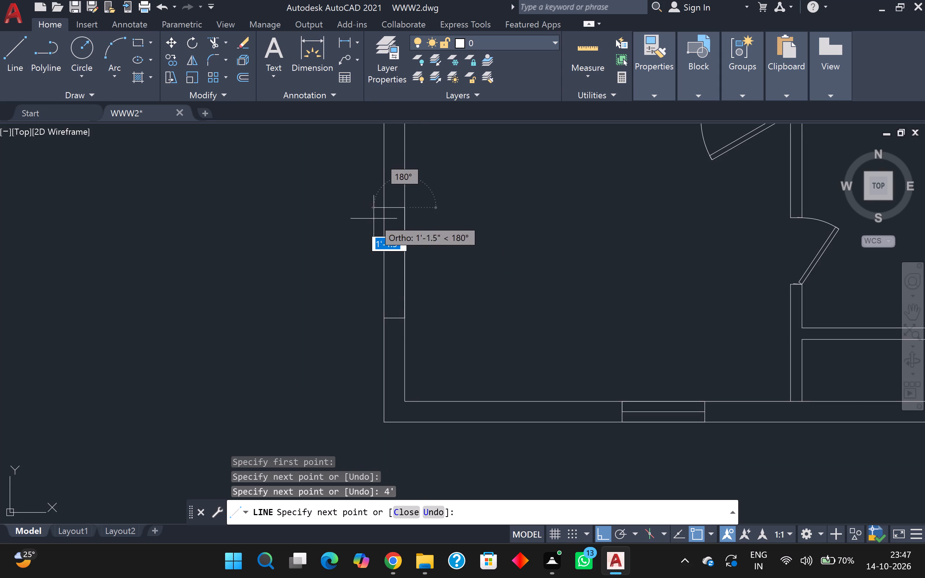
pyautogui.scroll(1, 377, 213)
pyautogui.click(386, 204)
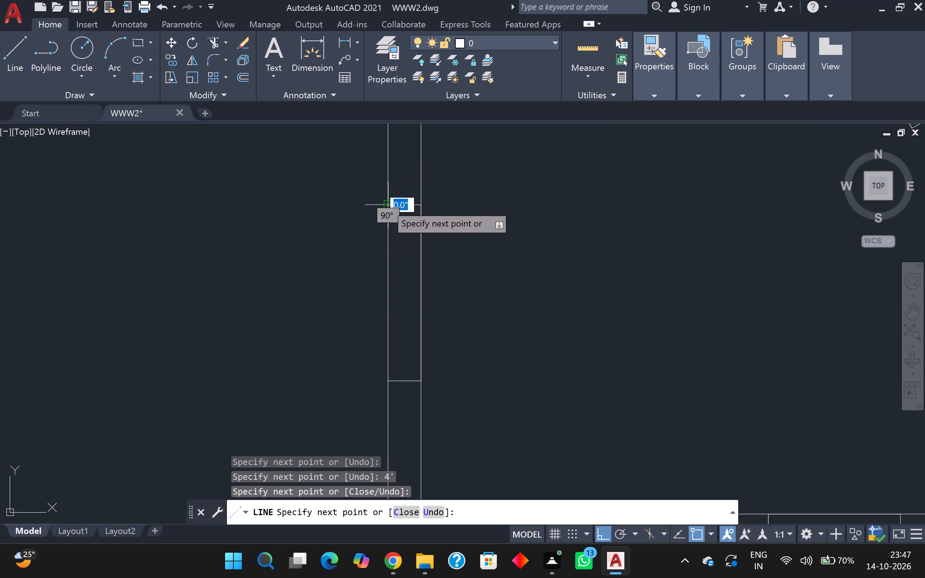
pyautogui.click(387, 382)
pyautogui.moveTo(405, 382); pyautogui.dragTo(405, 378)
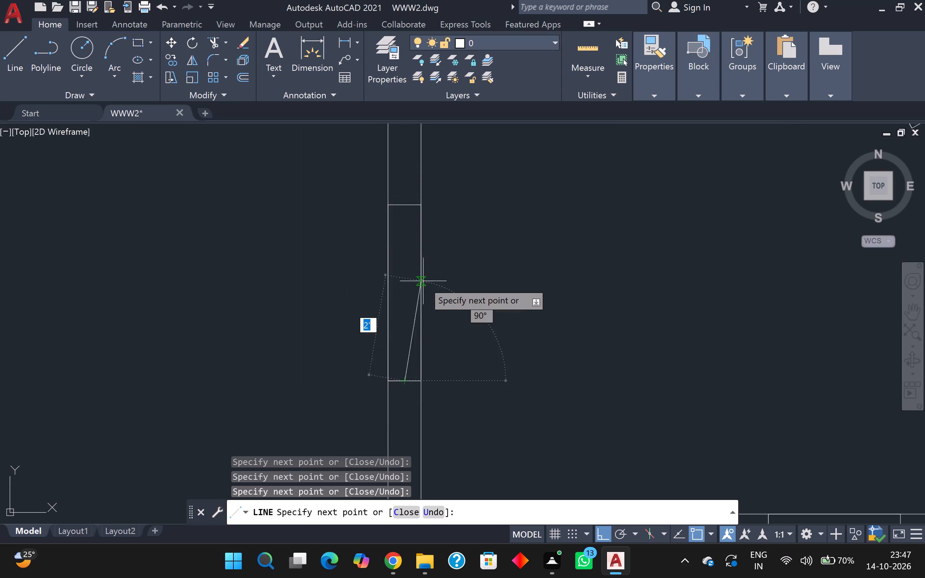
pyautogui.click(403, 206)
pyautogui.press('Escape')
pyautogui.scroll(-2, 403, 204)
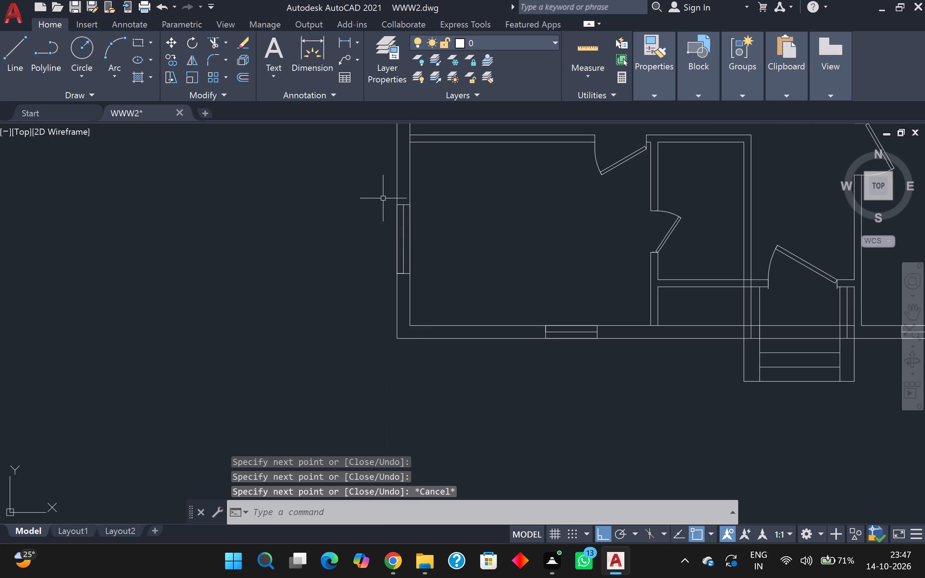
# Copy the west wall window about 12'-4.6" north along the same wall, into the central hall.
pyautogui.moveTo(383, 194); pyautogui.dragTo(387, 197)
pyautogui.click(436, 285)
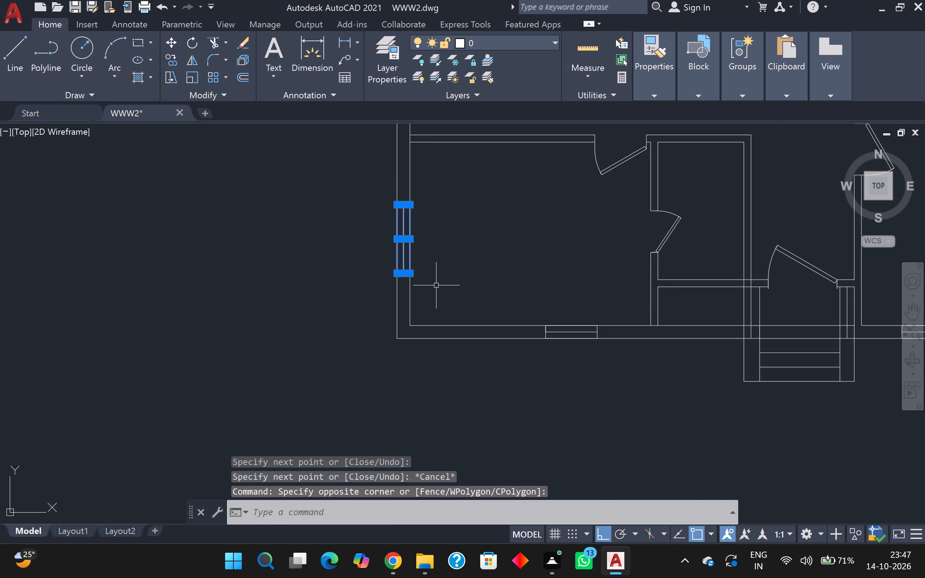
pyautogui.write('co')
pyautogui.press('Return')
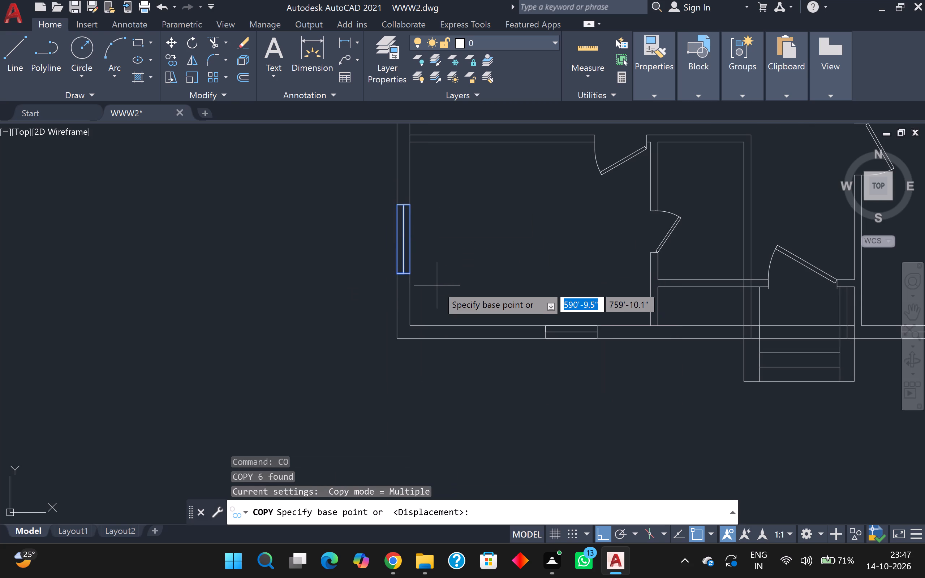
pyautogui.click(401, 243)
pyautogui.moveTo(410, 216); pyautogui.dragTo(422, 442, button='middle')
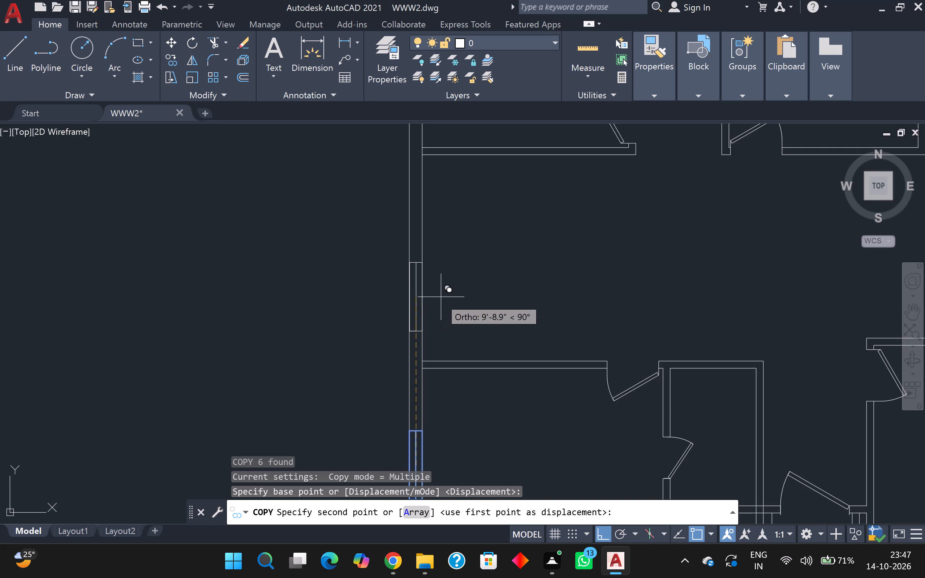
pyautogui.scroll(5, 414, 255)
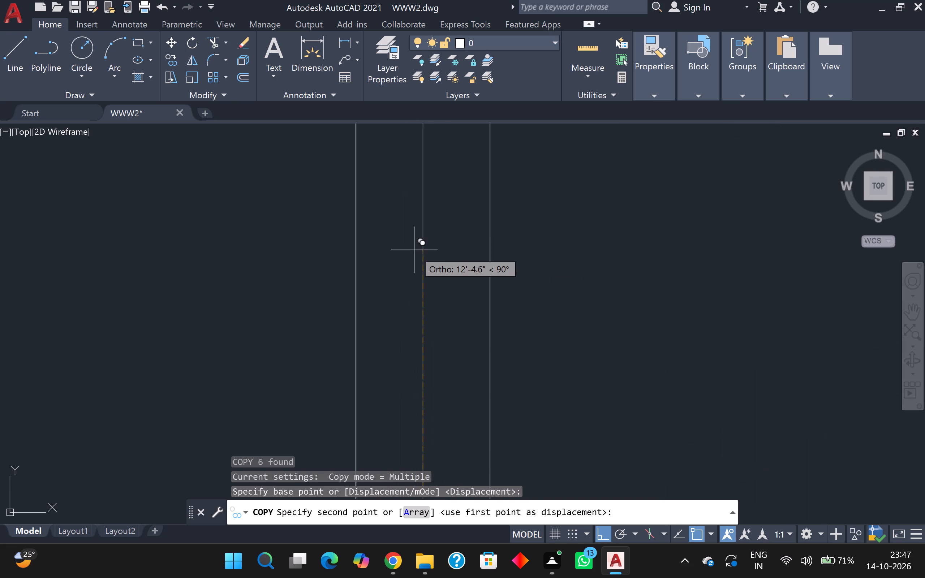
pyautogui.click(414, 250)
# Place another copy of the west wall window about 24'-4.6" north of the original, in the northwest room's wall.
pyautogui.scroll(-4, 414, 250)
pyautogui.moveTo(414, 250); pyautogui.dragTo(406, 337, button='middle')
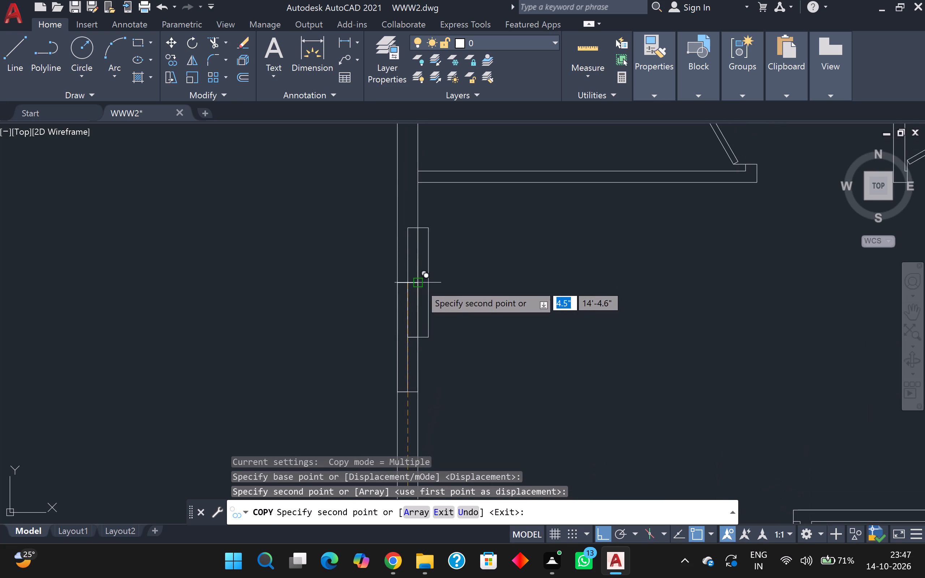
pyautogui.moveTo(420, 283); pyautogui.dragTo(387, 482, button='middle')
pyautogui.scroll(2, 372, 323)
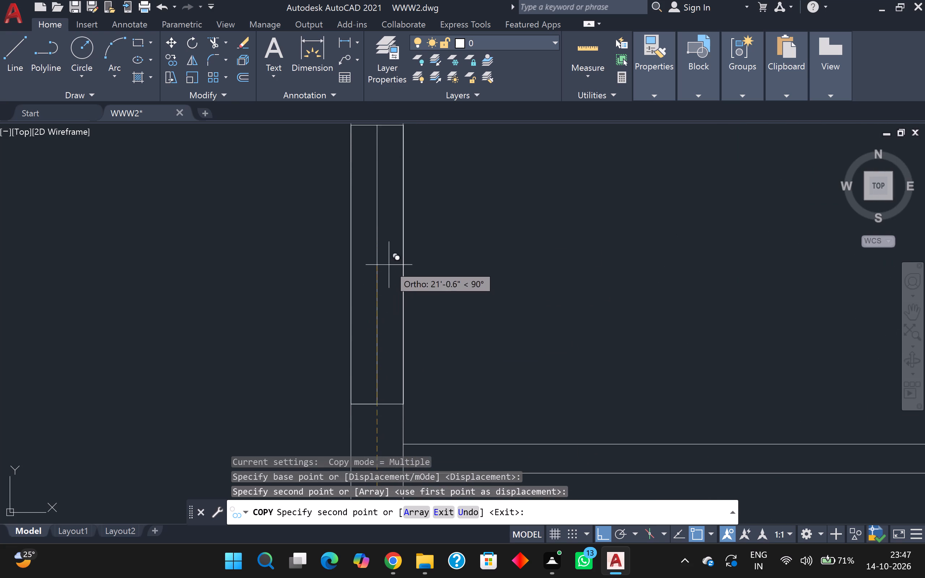
pyautogui.scroll(-1, 397, 236)
pyautogui.moveTo(396, 236); pyautogui.dragTo(340, 439, button='middle')
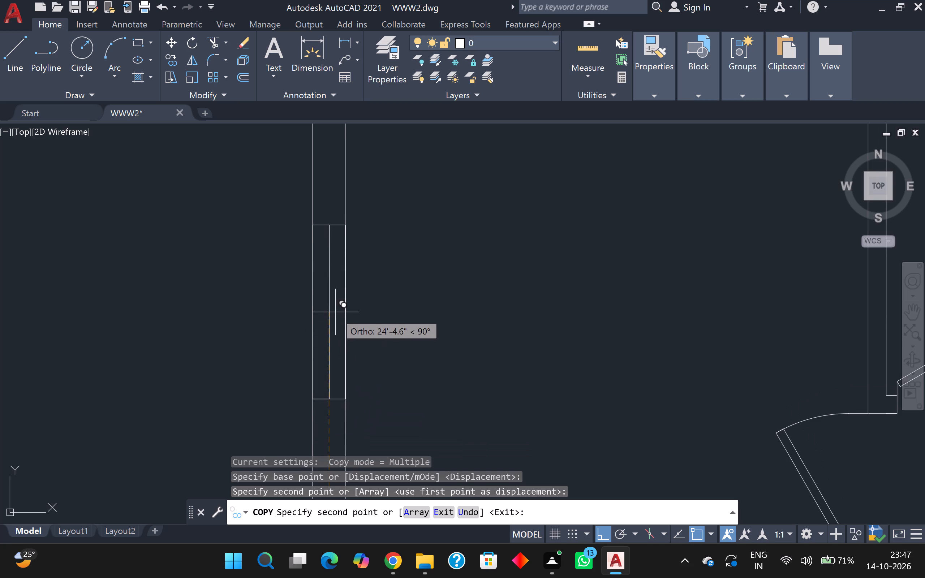
pyautogui.click(335, 312)
pyautogui.scroll(-2, 335, 312)
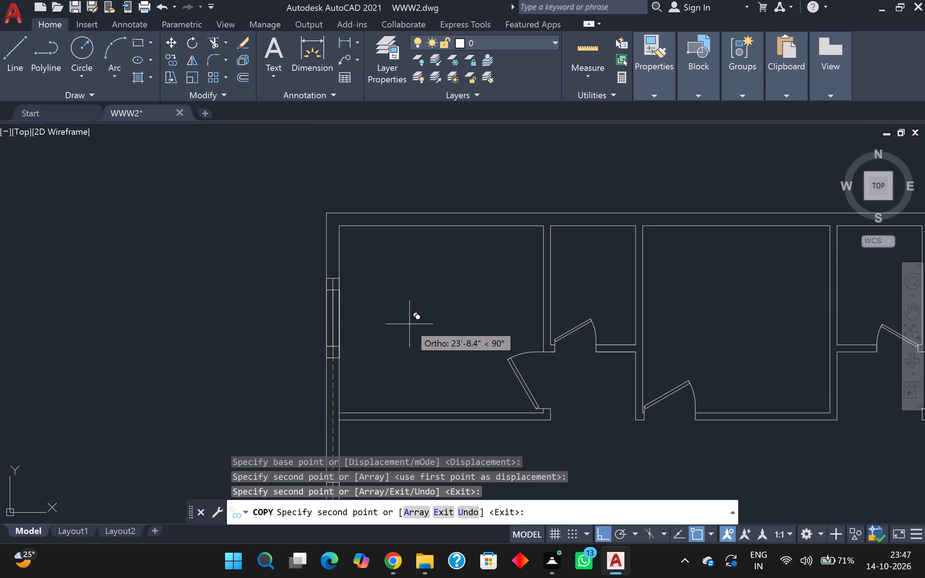
pyautogui.press('Escape')
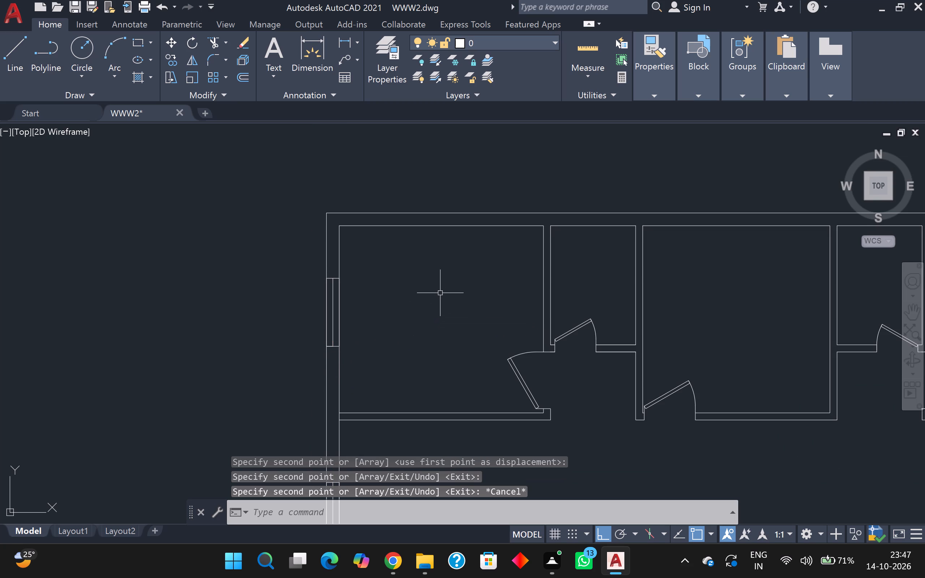
# Draw a 4' long window across the thickness of the northwest room's north exterior wall, with a lengthwise centre line.
pyautogui.press('l')
pyautogui.press('Return')
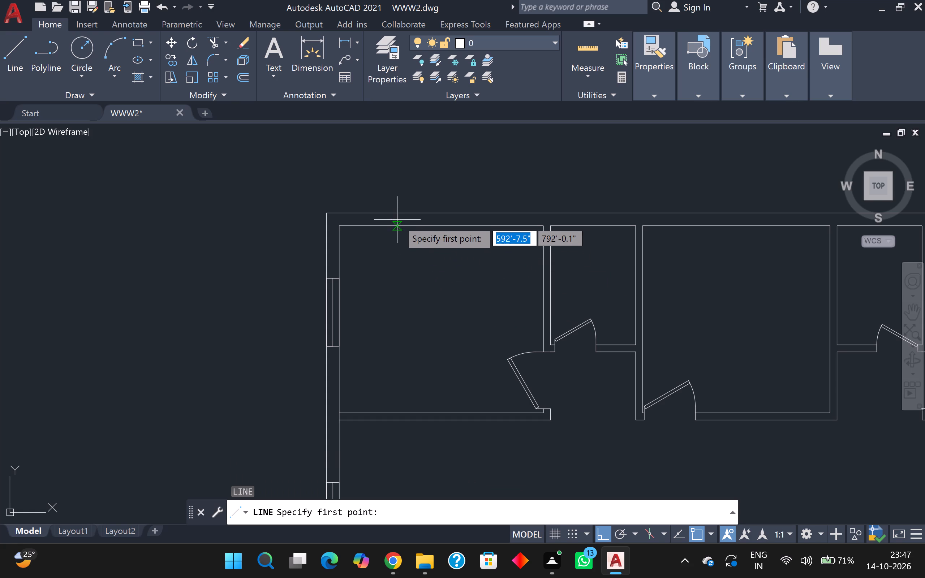
pyautogui.scroll(2, 399, 213)
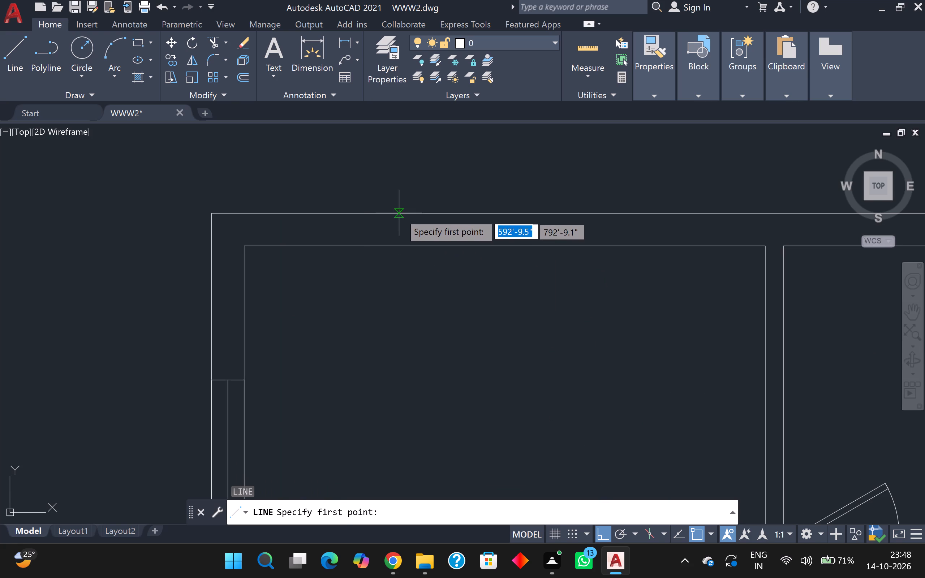
pyautogui.click(399, 212)
pyautogui.click(403, 246)
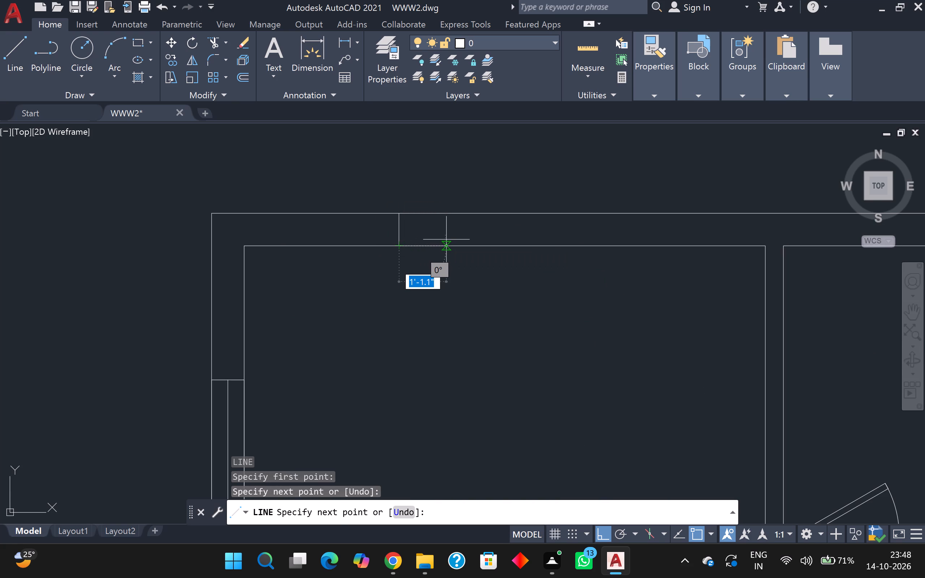
pyautogui.write("4'")
pyautogui.press('Return')
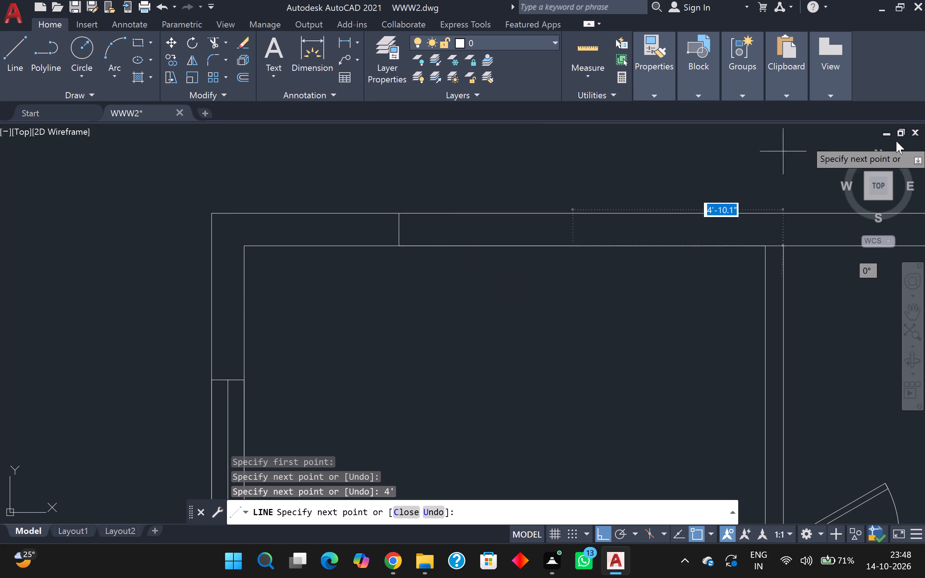
pyautogui.click(575, 215)
pyautogui.click(405, 213)
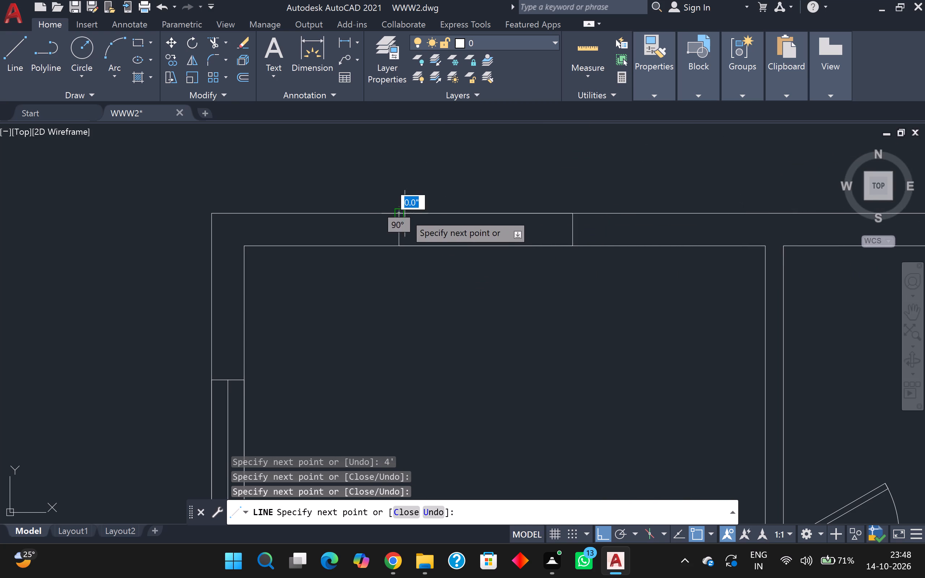
pyautogui.click(399, 233)
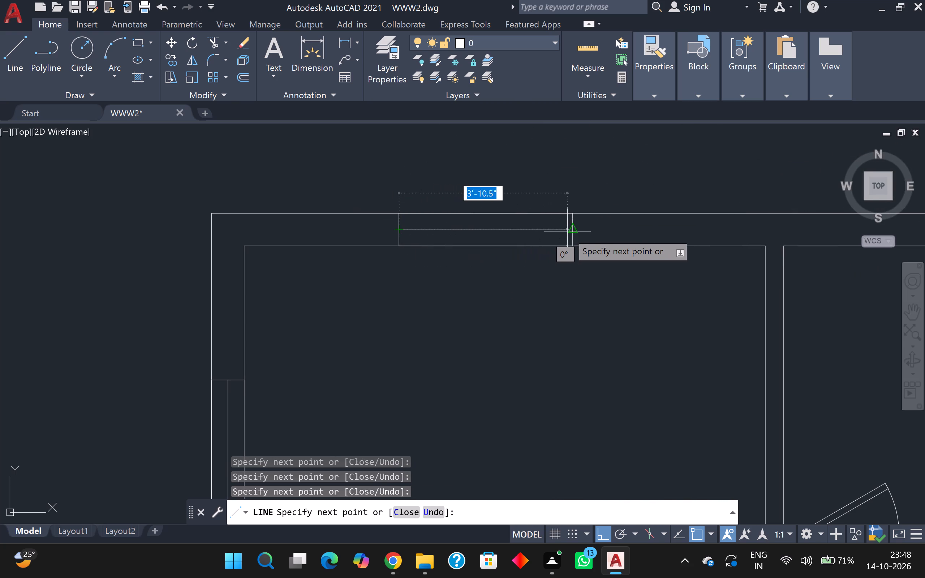
pyautogui.click(569, 232)
pyautogui.press('Escape')
# Draw a 2' long window with a lengthwise centre line in the north wall of the small room beside the northwest room.
pyautogui.scroll(-1, 569, 232)
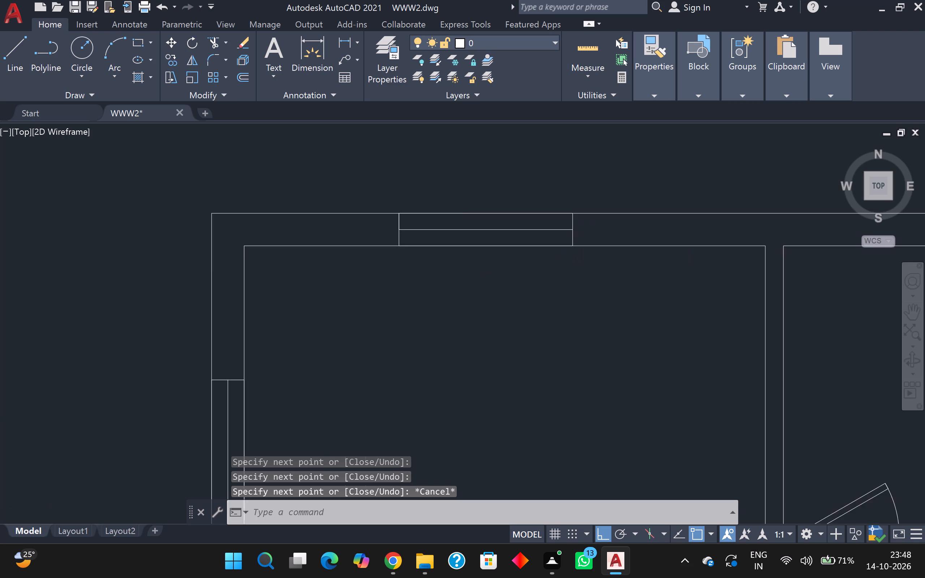
pyautogui.scroll(-1, 569, 232)
pyautogui.moveTo(619, 256); pyautogui.dragTo(408, 236, button='middle')
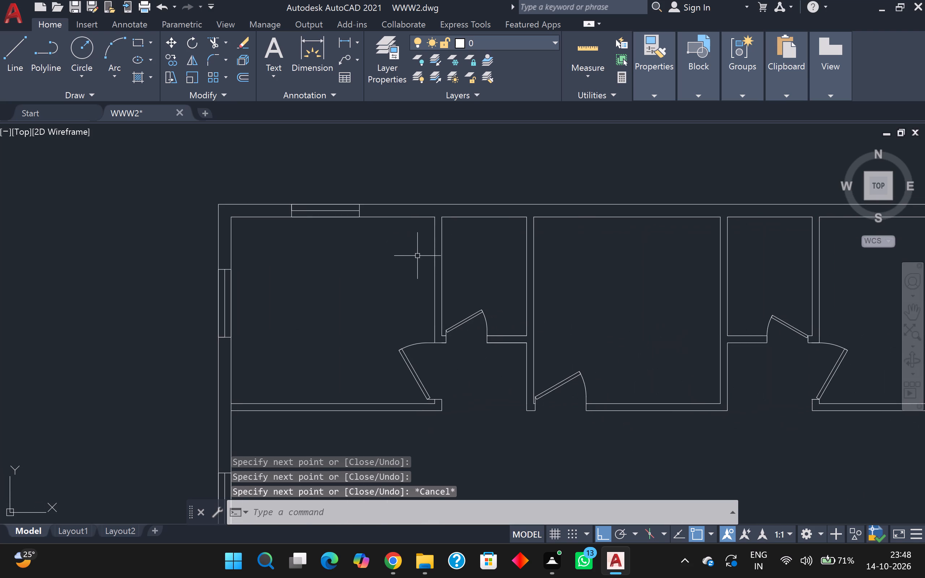
pyautogui.press('space')
pyautogui.scroll(2, 455, 214)
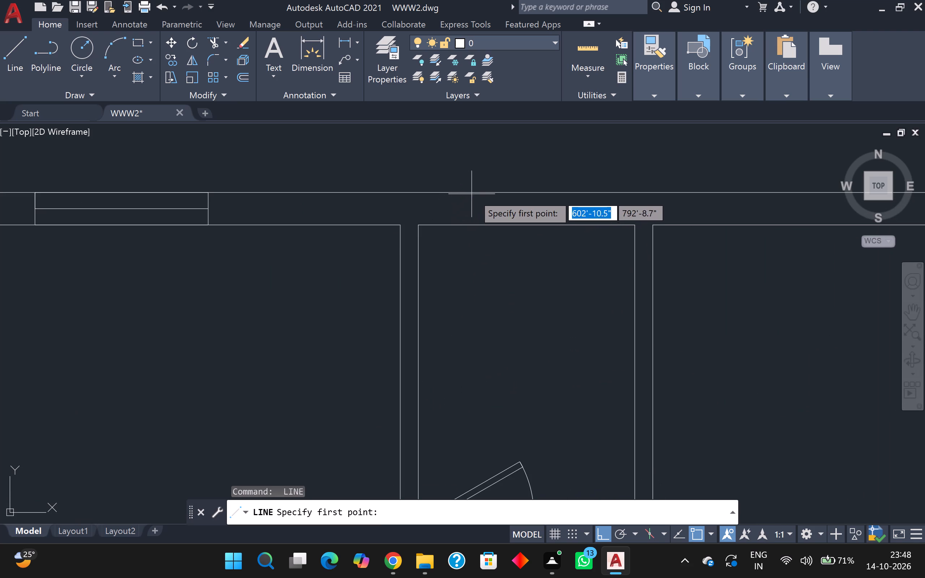
pyautogui.click(485, 194)
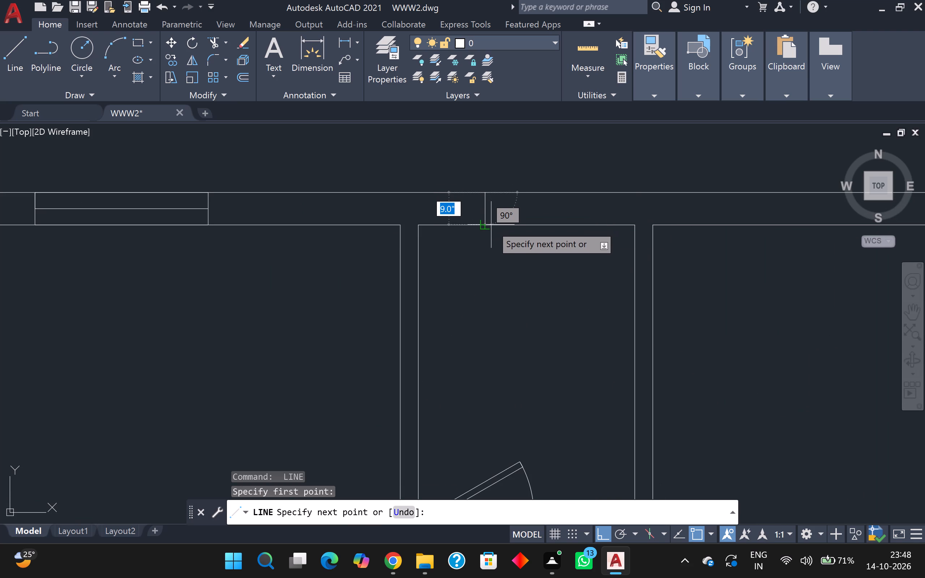
pyautogui.click(491, 225)
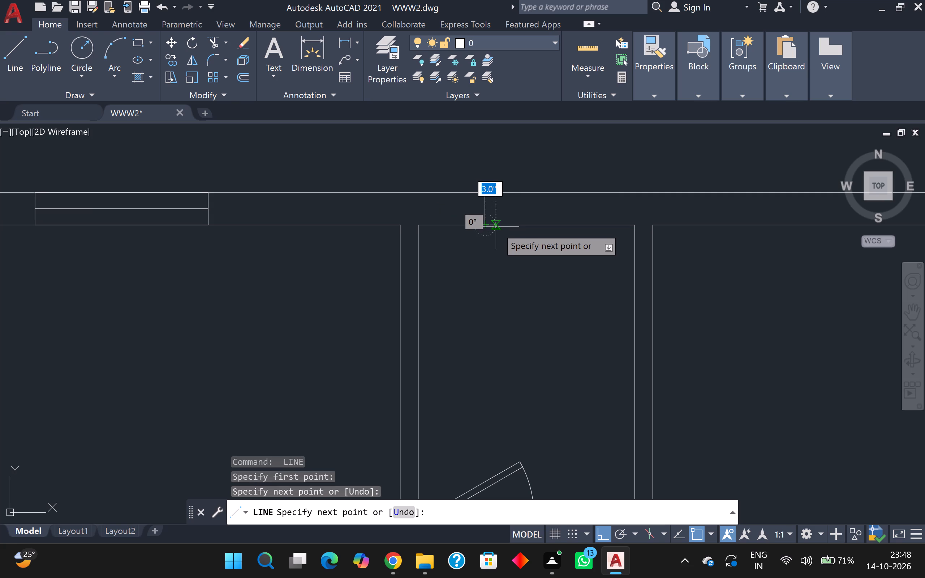
pyautogui.write("2'")
pyautogui.press('Return')
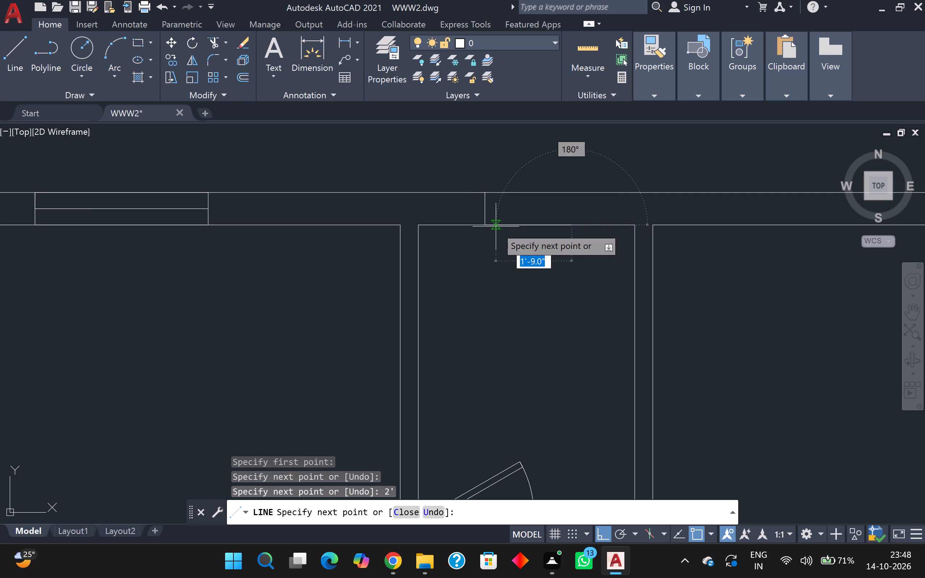
pyautogui.scroll(1, 565, 192)
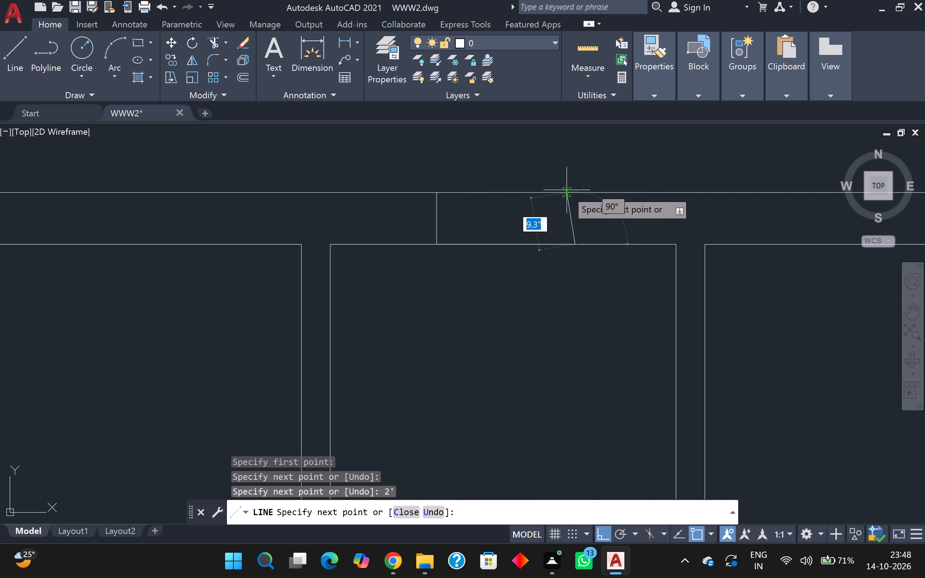
pyautogui.click(575, 196)
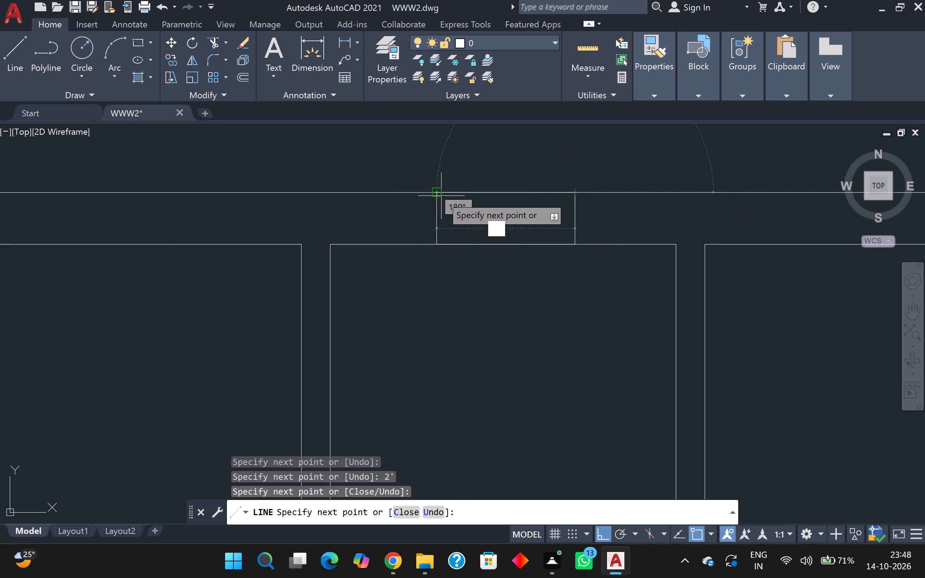
pyautogui.click(440, 192)
pyautogui.click(436, 219)
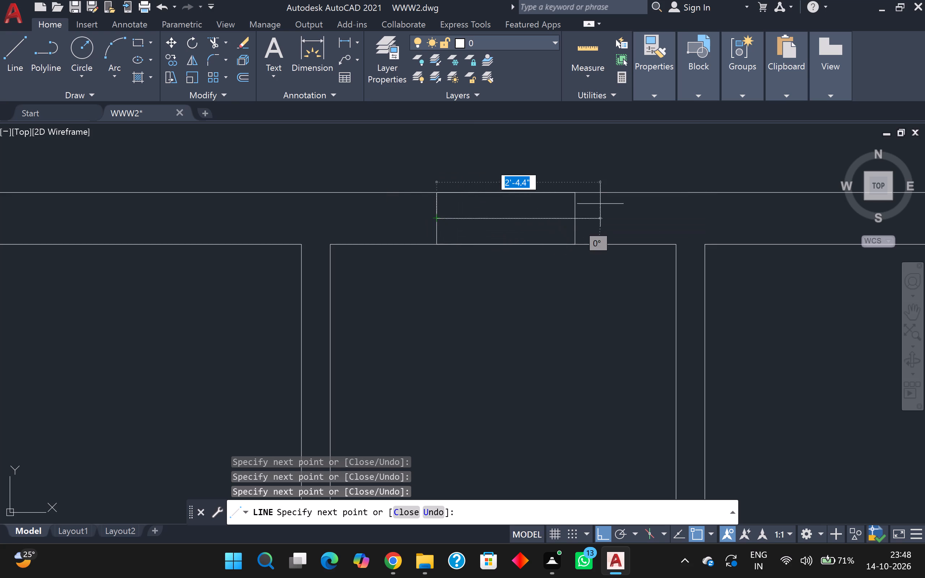
pyautogui.click(572, 217)
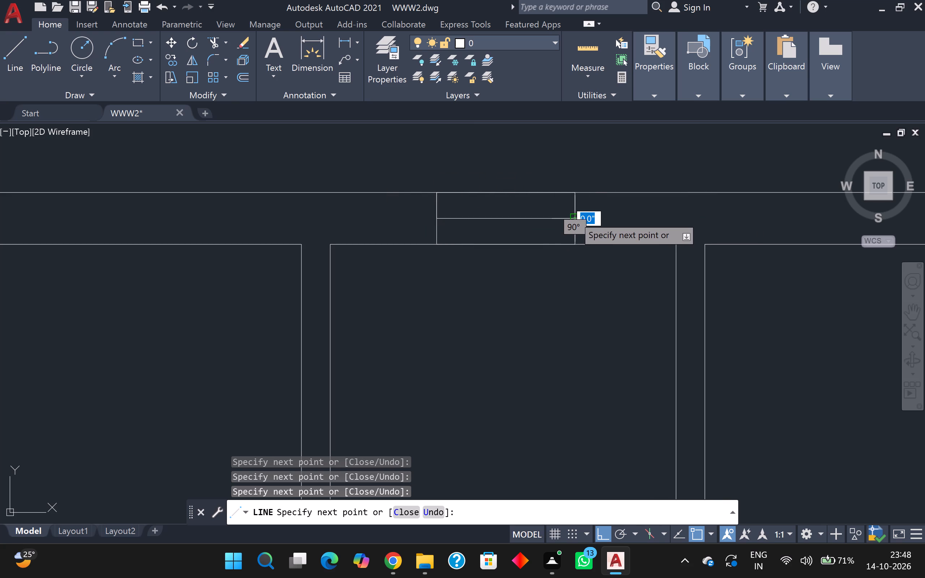
pyautogui.press('Escape')
# Copy the 2' window about 17'-3" east along the north wall, into the other small room.
pyautogui.scroll(-4, 573, 213)
pyautogui.moveTo(576, 232); pyautogui.dragTo(378, 244, button='middle')
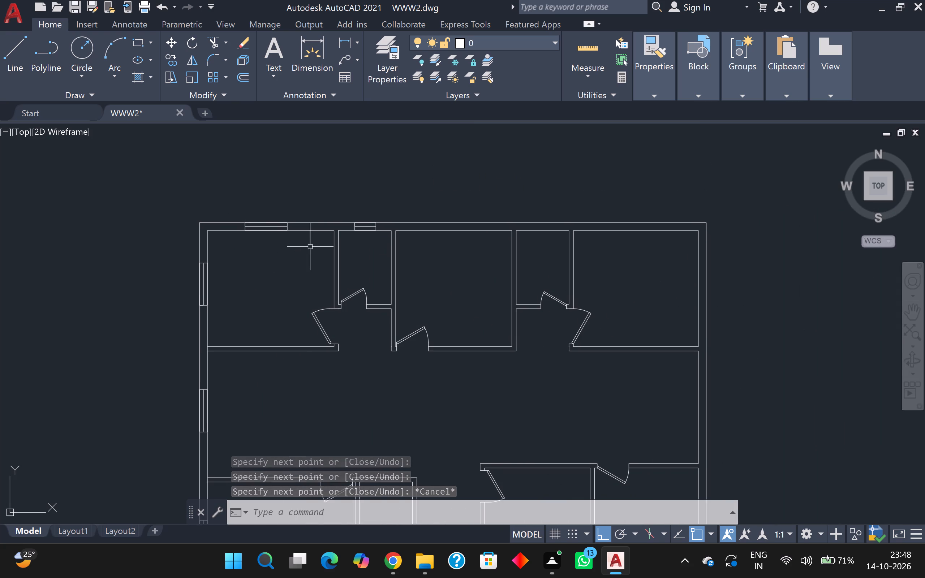
pyautogui.scroll(1, 310, 247)
pyautogui.click(375, 197)
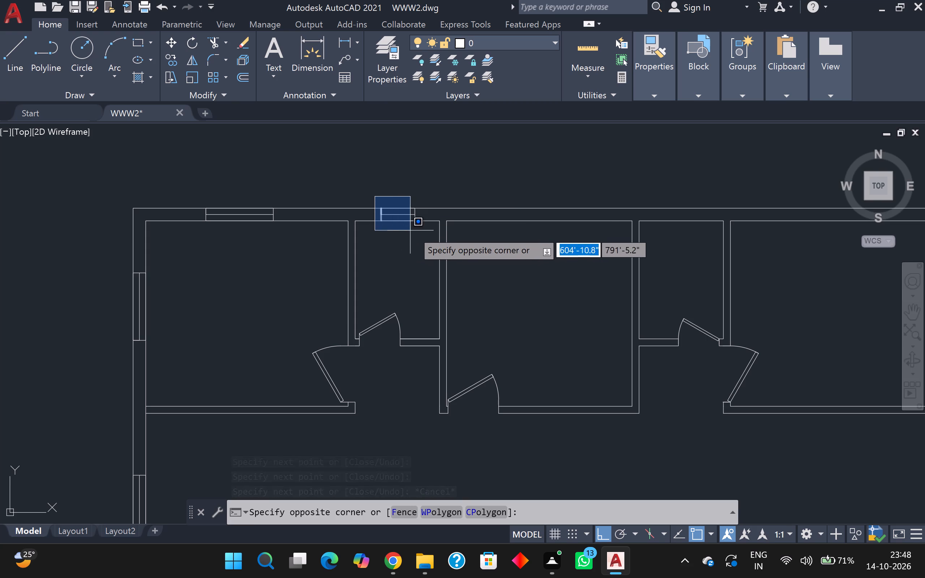
pyautogui.click(418, 246)
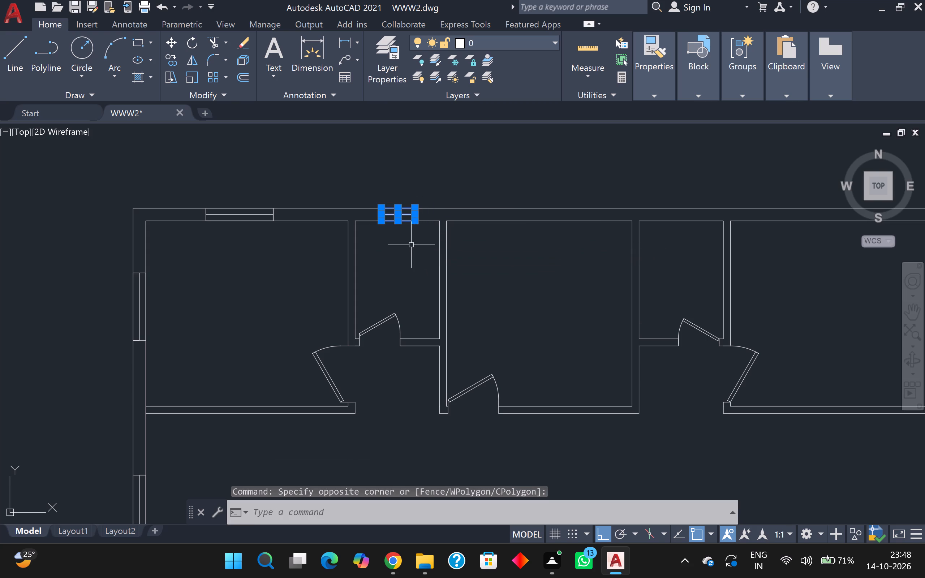
pyautogui.press('c')
pyautogui.press('o')
pyautogui.press('Return')
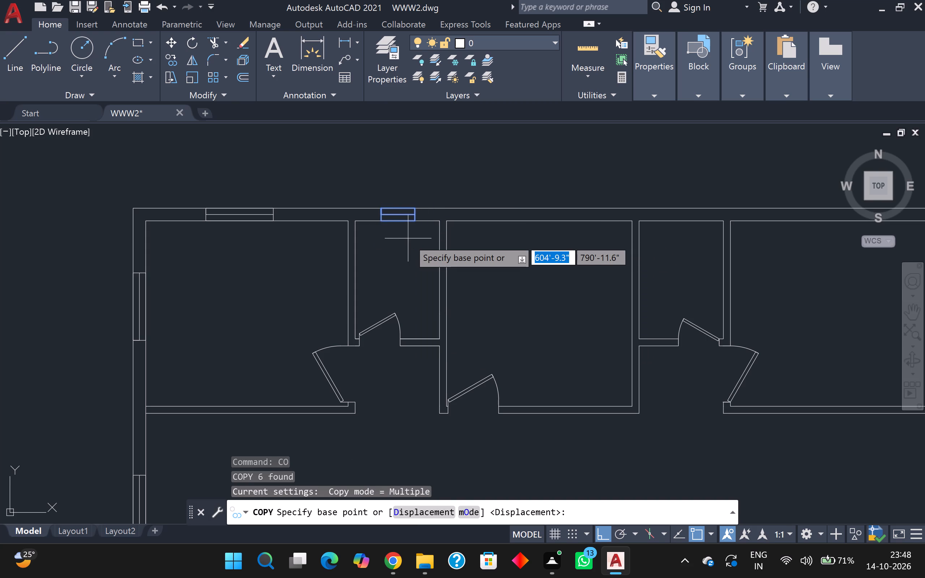
pyautogui.click(399, 213)
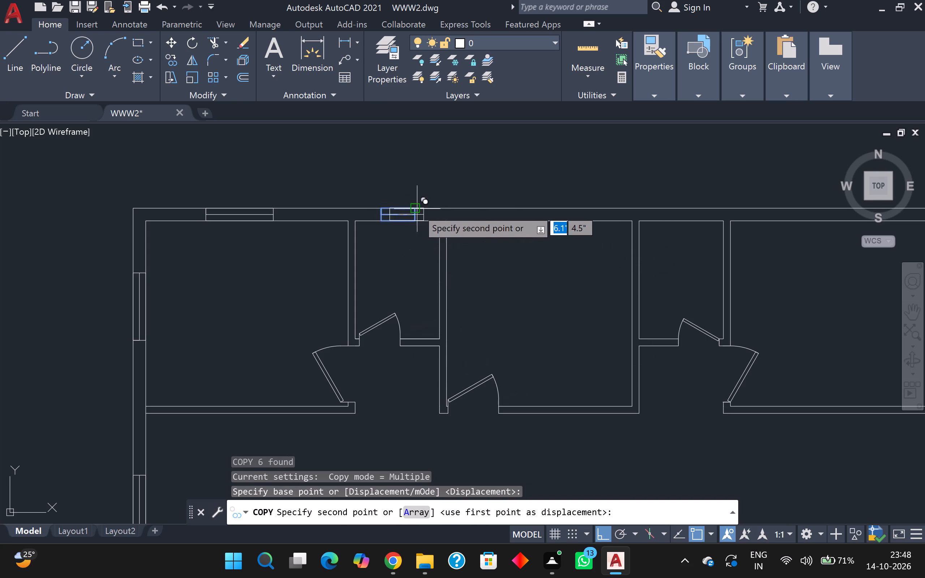
pyautogui.scroll(2, 689, 245)
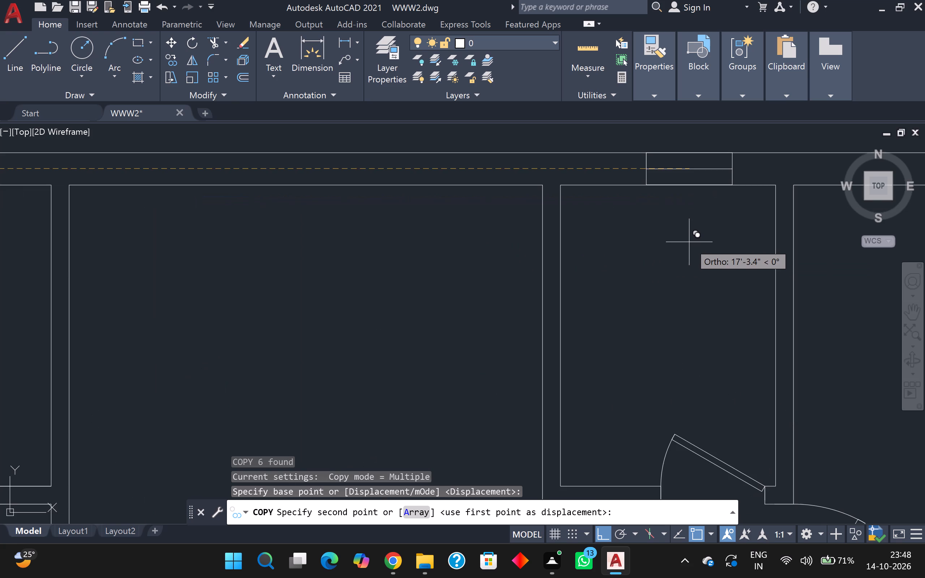
pyautogui.moveTo(689, 241); pyautogui.dragTo(667, 325, button='middle')
pyautogui.scroll(3, 666, 284)
pyautogui.moveTo(666, 255); pyautogui.dragTo(670, 270, button='middle')
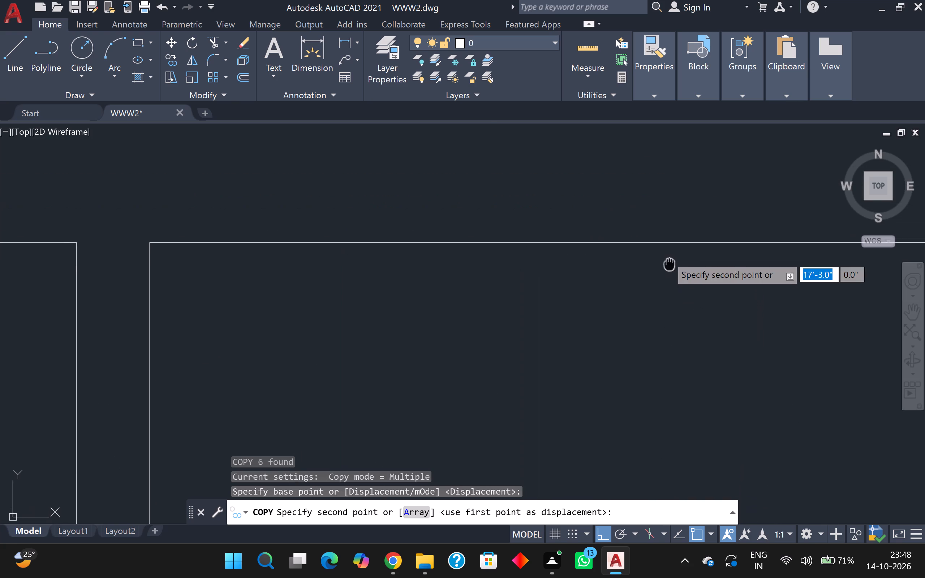
pyautogui.moveTo(670, 270); pyautogui.dragTo(666, 353, button='middle')
pyautogui.scroll(2, 664, 307)
pyautogui.click(664, 304)
pyautogui.scroll(-4, 664, 304)
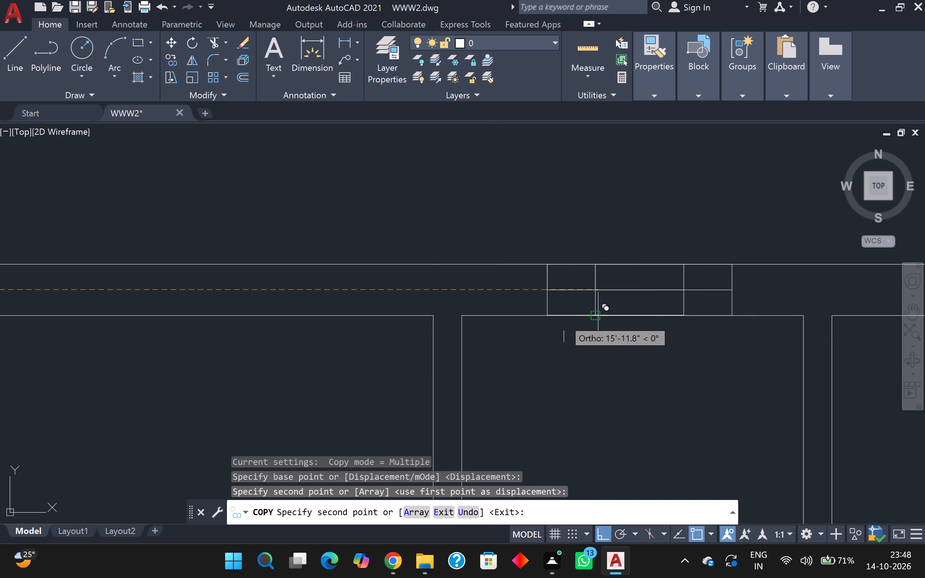
pyautogui.scroll(-2, 489, 307)
pyautogui.press('Escape')
# Copy the northwest room's 4' north wall window about 17'-9" east, into the middle room's north wall.
pyautogui.scroll(-2, 304, 359)
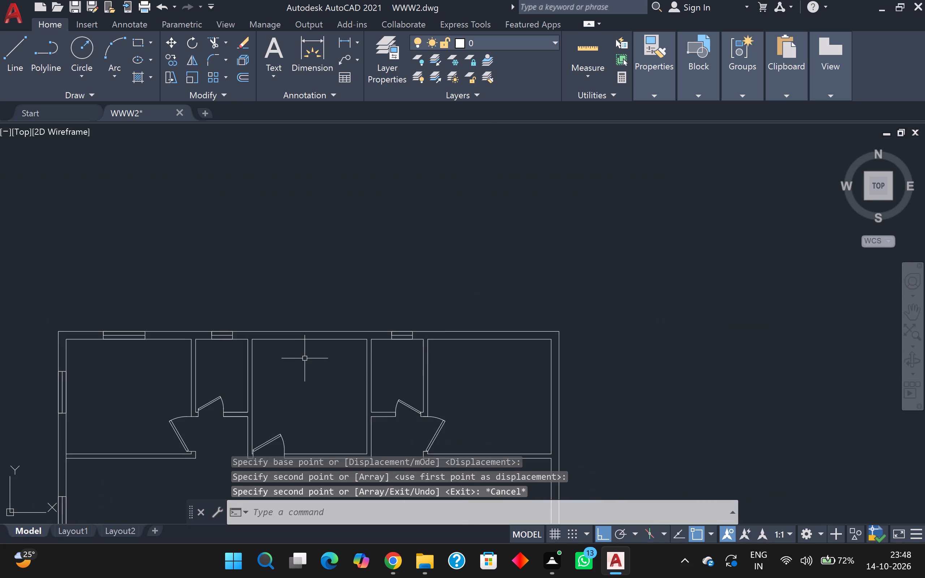
pyautogui.moveTo(306, 356); pyautogui.dragTo(455, 324, button='middle')
pyautogui.scroll(2, 267, 321)
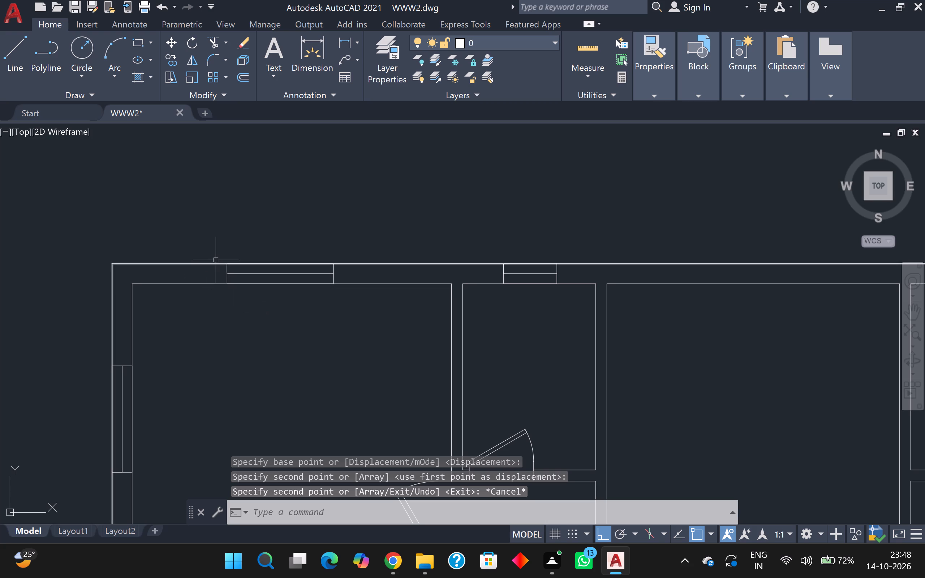
pyautogui.click(218, 251)
pyautogui.click(386, 325)
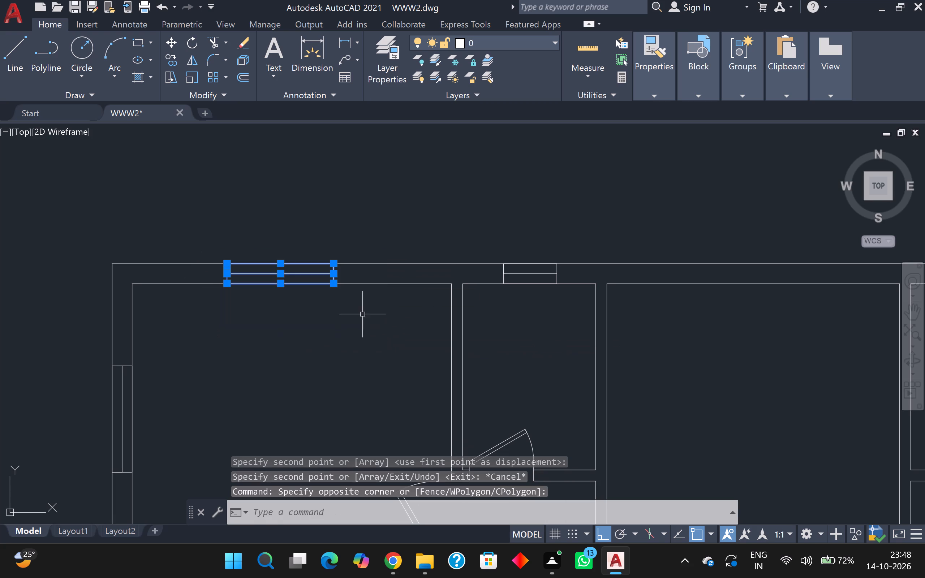
pyautogui.write('co')
pyautogui.press('Return')
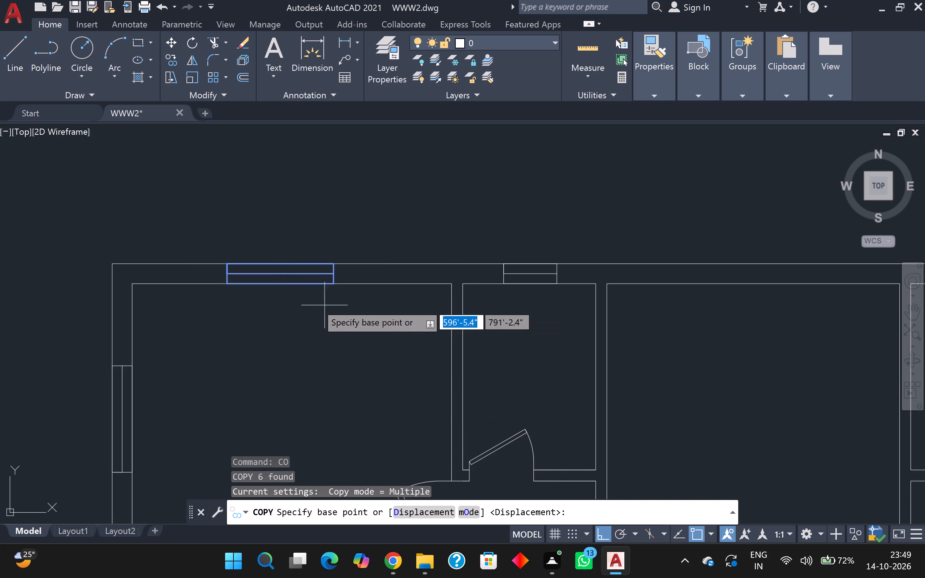
pyautogui.click(280, 277)
pyautogui.scroll(-1, 421, 276)
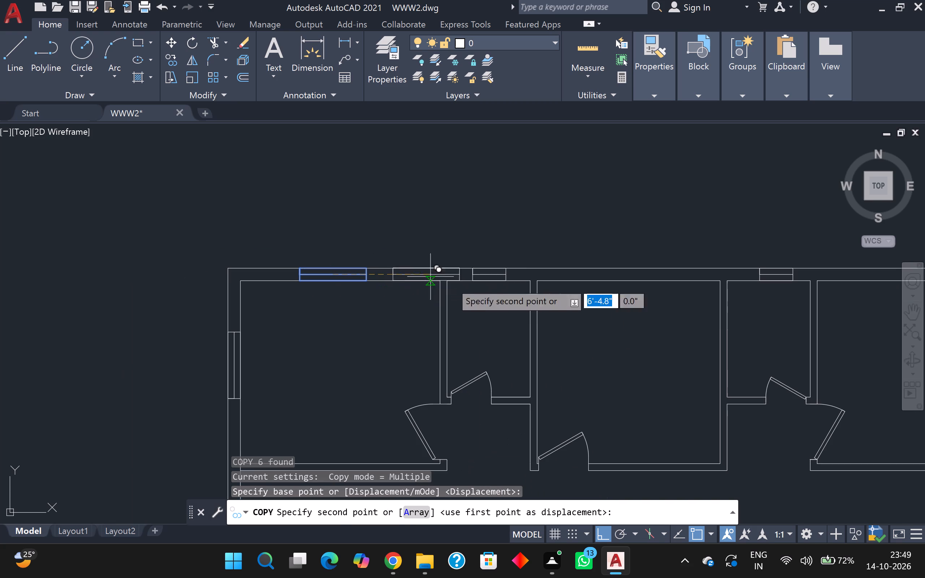
pyautogui.scroll(2, 630, 300)
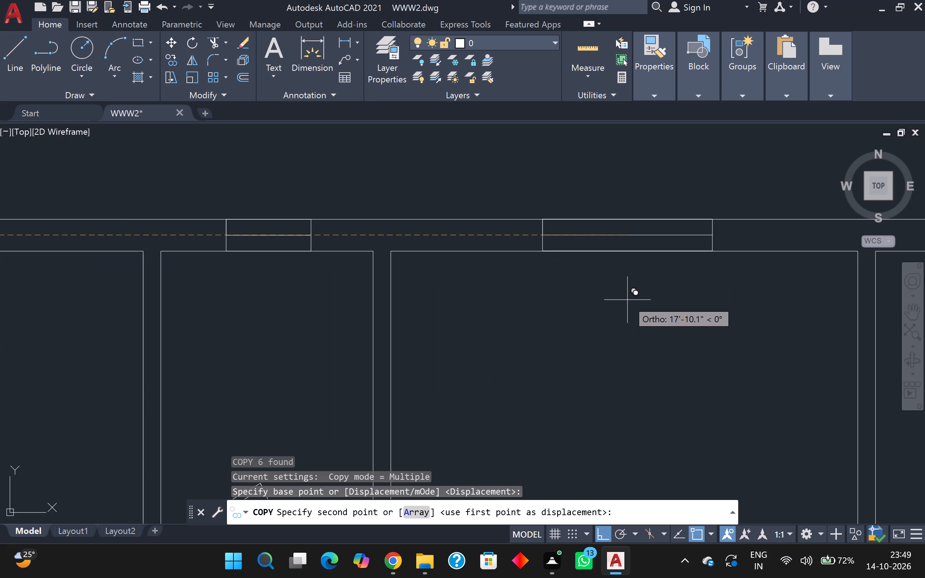
pyautogui.scroll(1, 627, 299)
pyautogui.moveTo(627, 297); pyautogui.dragTo(624, 373, button='middle')
pyautogui.scroll(2, 617, 297)
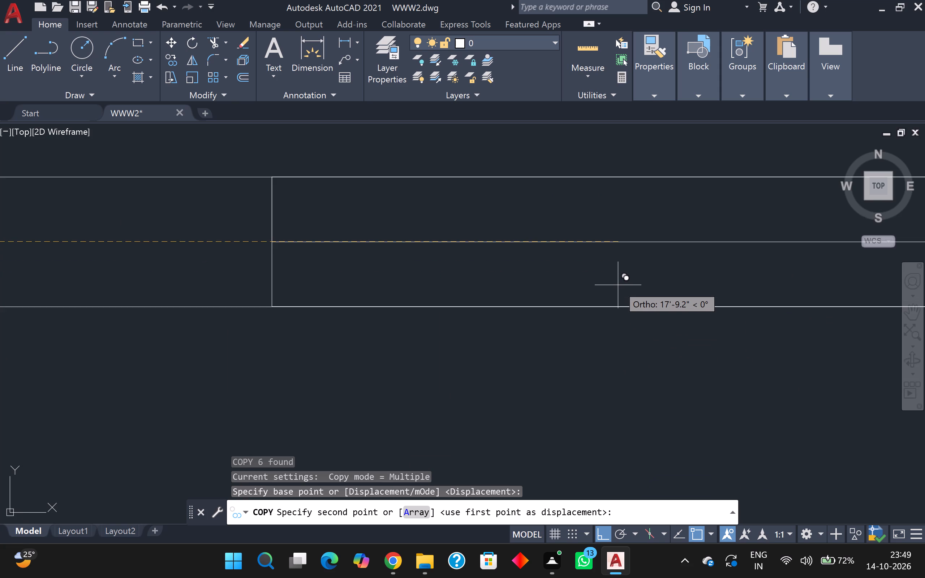
pyautogui.click(618, 283)
# Place another copy of the 4' north wall window about 34'-10" east of the original, in the northeast room's wall.
pyautogui.scroll(-2, 618, 283)
pyautogui.moveTo(618, 282); pyautogui.dragTo(495, 271, button='middle')
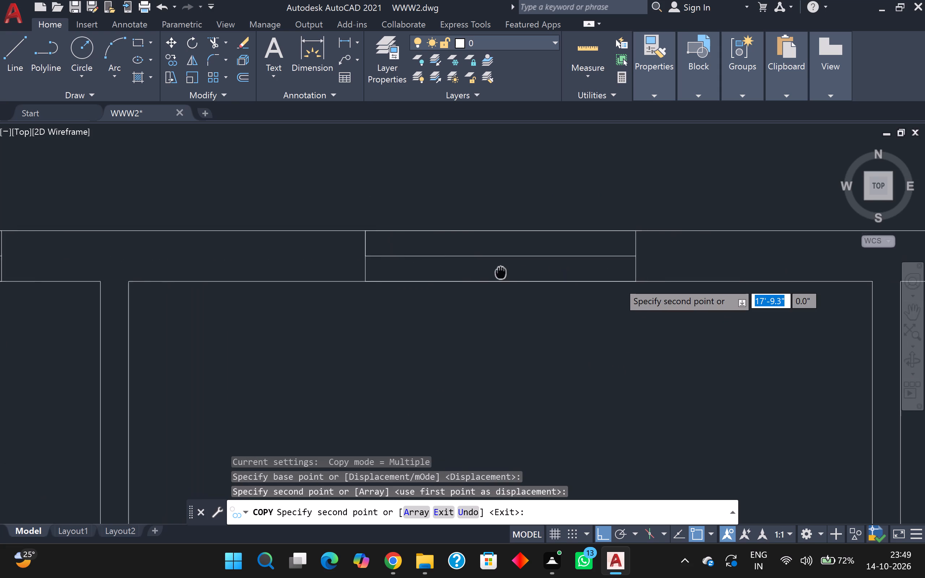
pyautogui.moveTo(495, 271); pyautogui.dragTo(352, 277, button='middle')
pyautogui.scroll(-2, 511, 254)
pyautogui.moveTo(620, 268); pyautogui.dragTo(586, 268, button='middle')
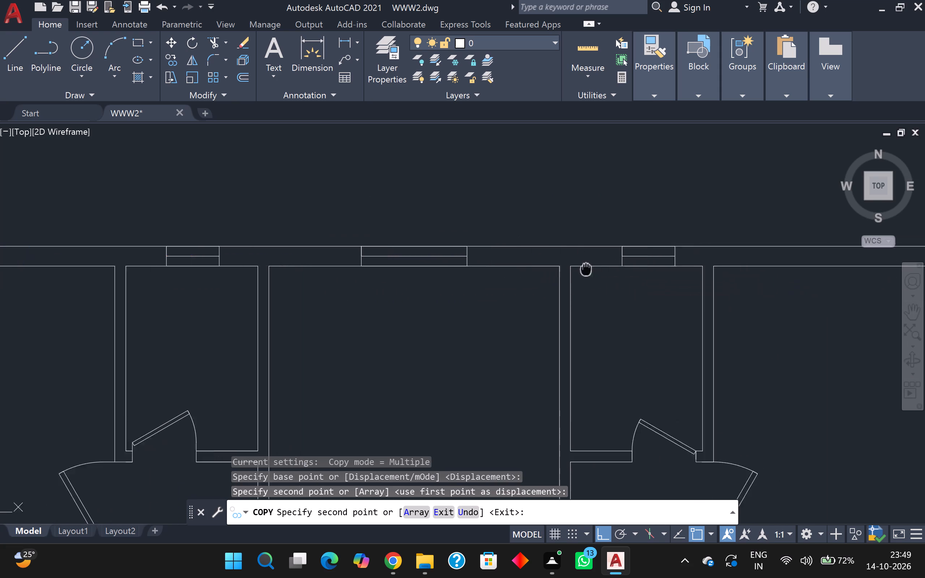
pyautogui.moveTo(586, 268); pyautogui.dragTo(256, 269, button='middle')
pyautogui.scroll(5, 530, 260)
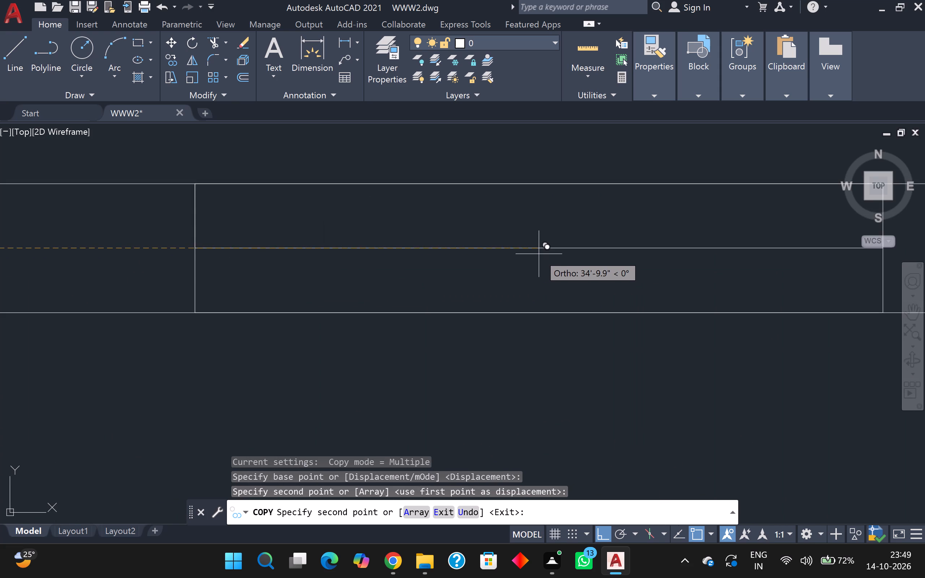
pyautogui.click(539, 254)
pyautogui.scroll(-6, 539, 254)
pyautogui.moveTo(553, 283); pyautogui.dragTo(508, 293, button='middle')
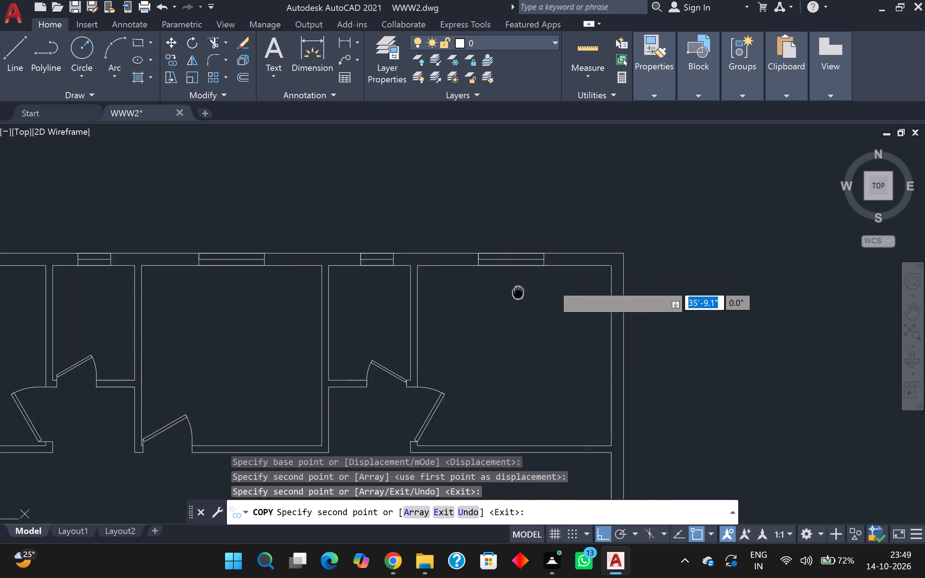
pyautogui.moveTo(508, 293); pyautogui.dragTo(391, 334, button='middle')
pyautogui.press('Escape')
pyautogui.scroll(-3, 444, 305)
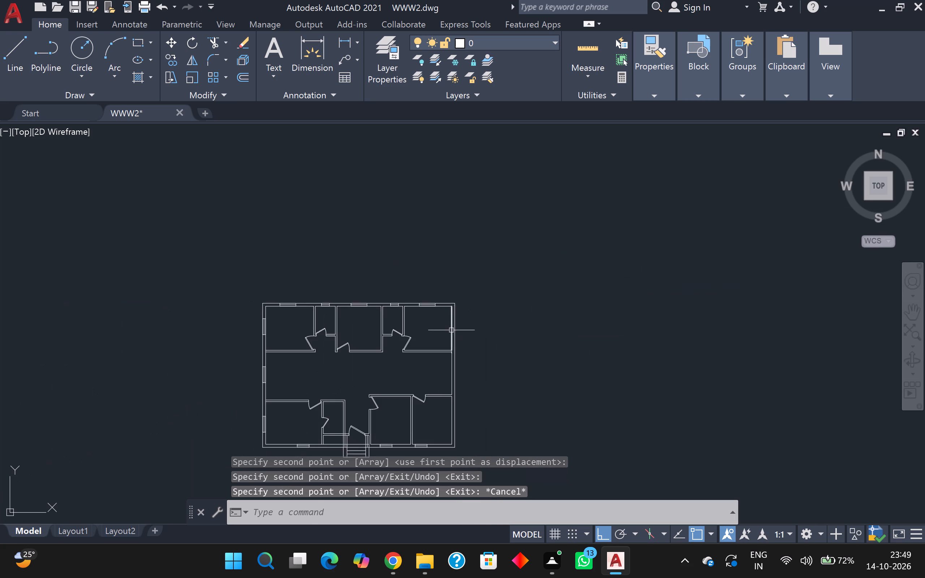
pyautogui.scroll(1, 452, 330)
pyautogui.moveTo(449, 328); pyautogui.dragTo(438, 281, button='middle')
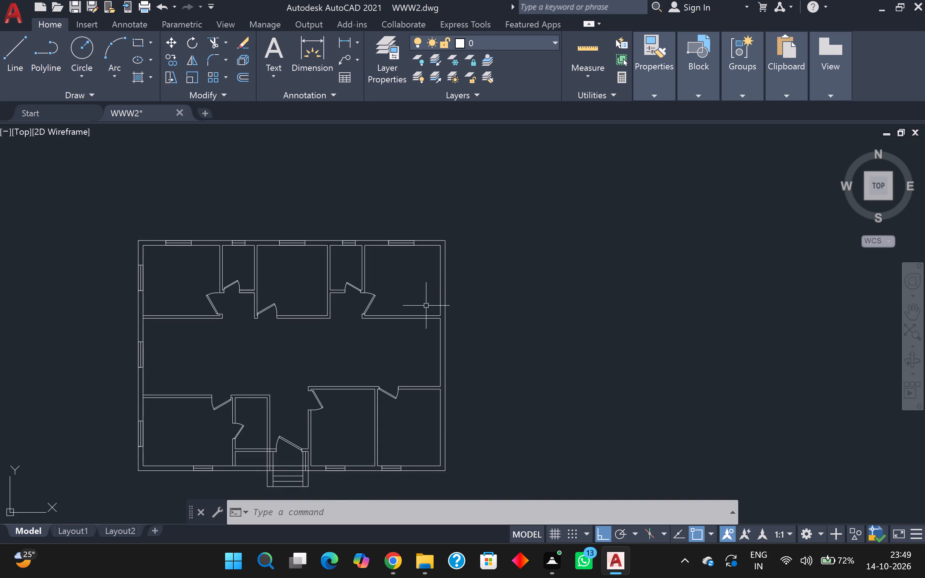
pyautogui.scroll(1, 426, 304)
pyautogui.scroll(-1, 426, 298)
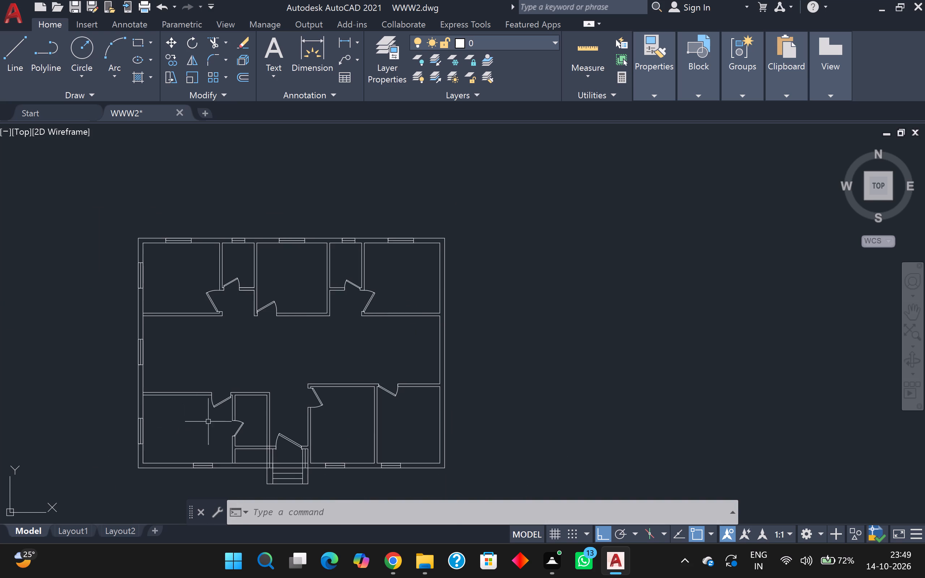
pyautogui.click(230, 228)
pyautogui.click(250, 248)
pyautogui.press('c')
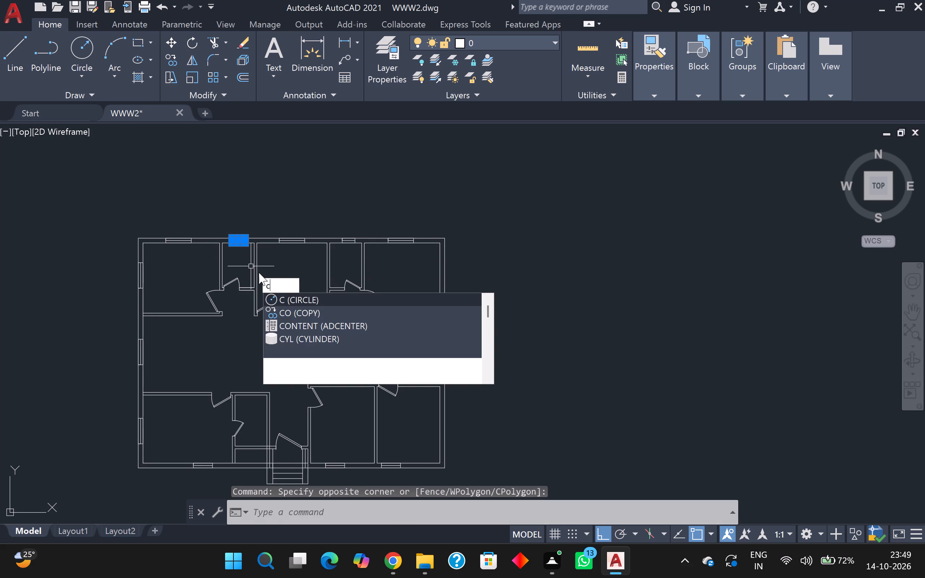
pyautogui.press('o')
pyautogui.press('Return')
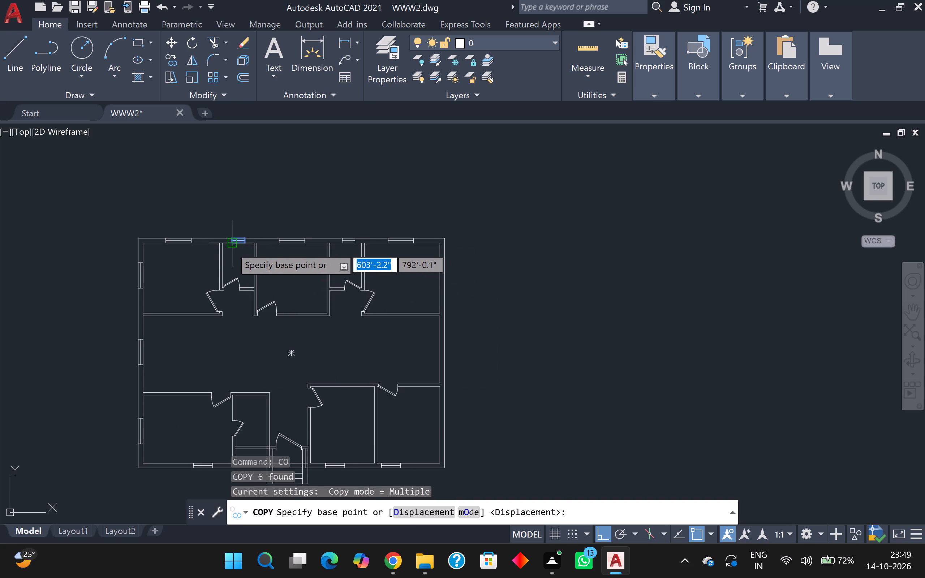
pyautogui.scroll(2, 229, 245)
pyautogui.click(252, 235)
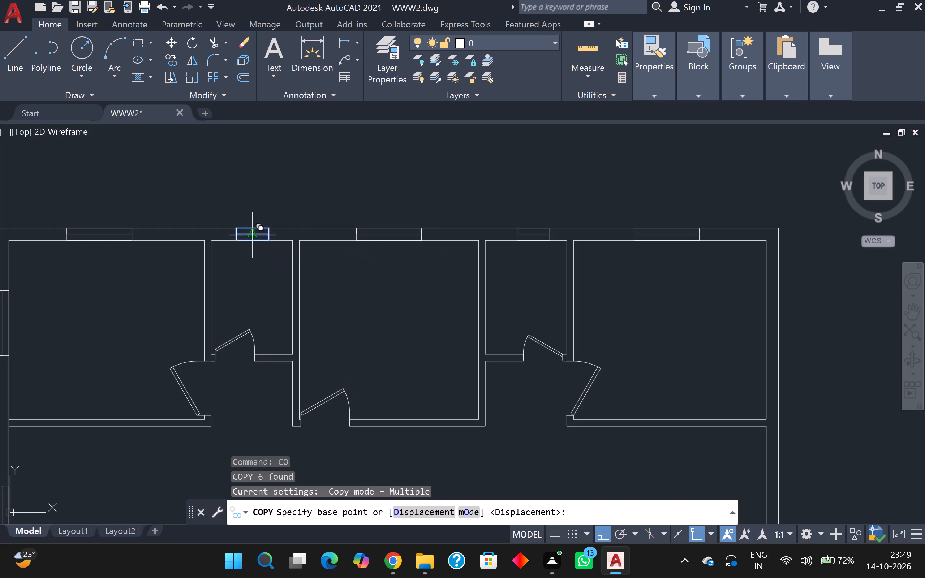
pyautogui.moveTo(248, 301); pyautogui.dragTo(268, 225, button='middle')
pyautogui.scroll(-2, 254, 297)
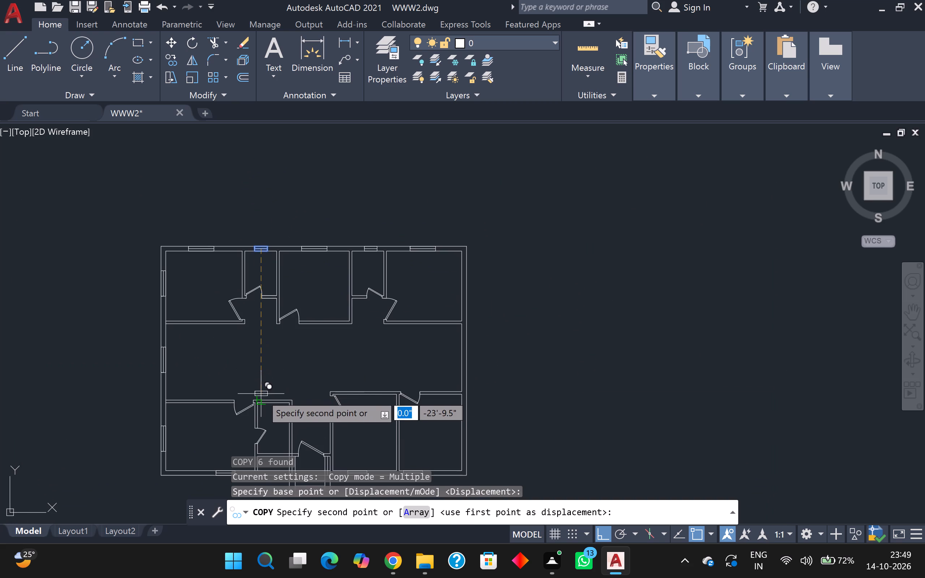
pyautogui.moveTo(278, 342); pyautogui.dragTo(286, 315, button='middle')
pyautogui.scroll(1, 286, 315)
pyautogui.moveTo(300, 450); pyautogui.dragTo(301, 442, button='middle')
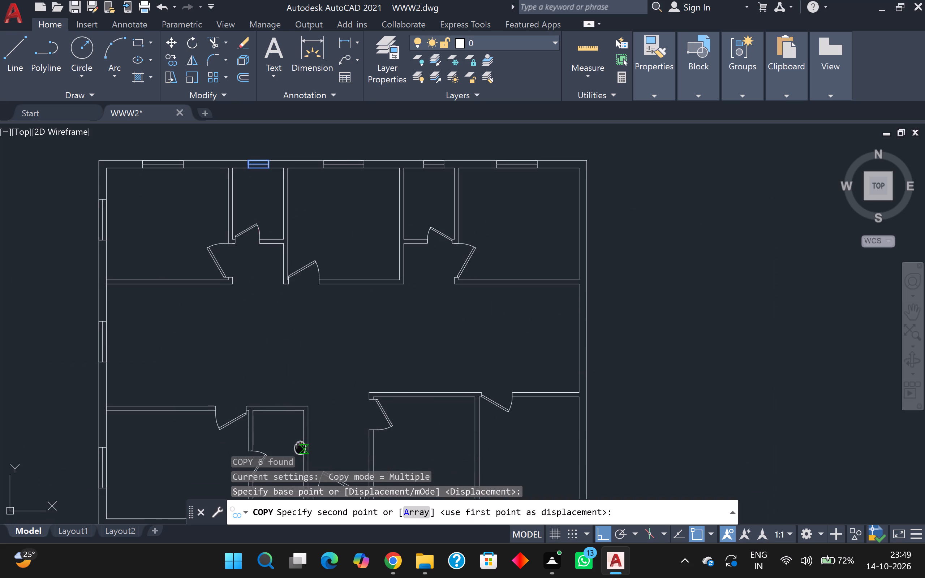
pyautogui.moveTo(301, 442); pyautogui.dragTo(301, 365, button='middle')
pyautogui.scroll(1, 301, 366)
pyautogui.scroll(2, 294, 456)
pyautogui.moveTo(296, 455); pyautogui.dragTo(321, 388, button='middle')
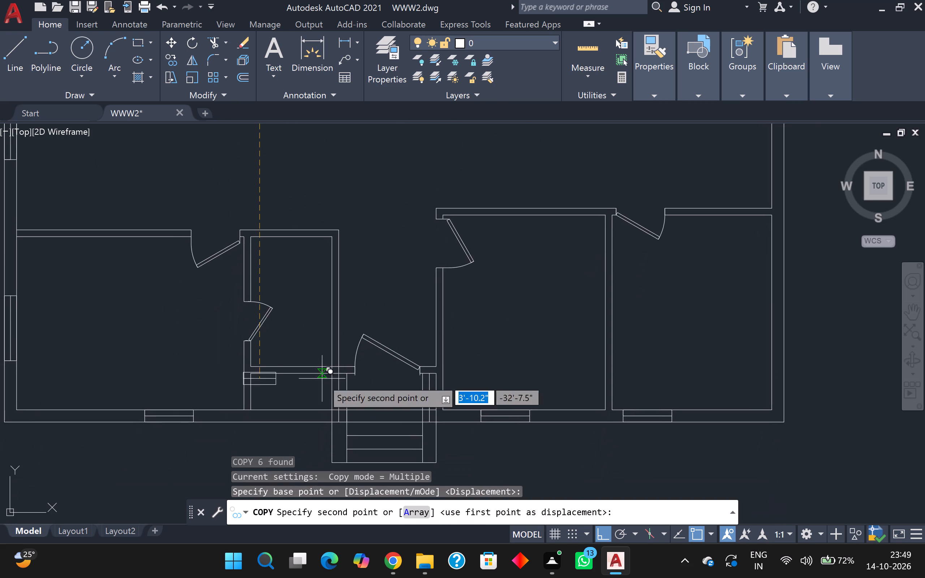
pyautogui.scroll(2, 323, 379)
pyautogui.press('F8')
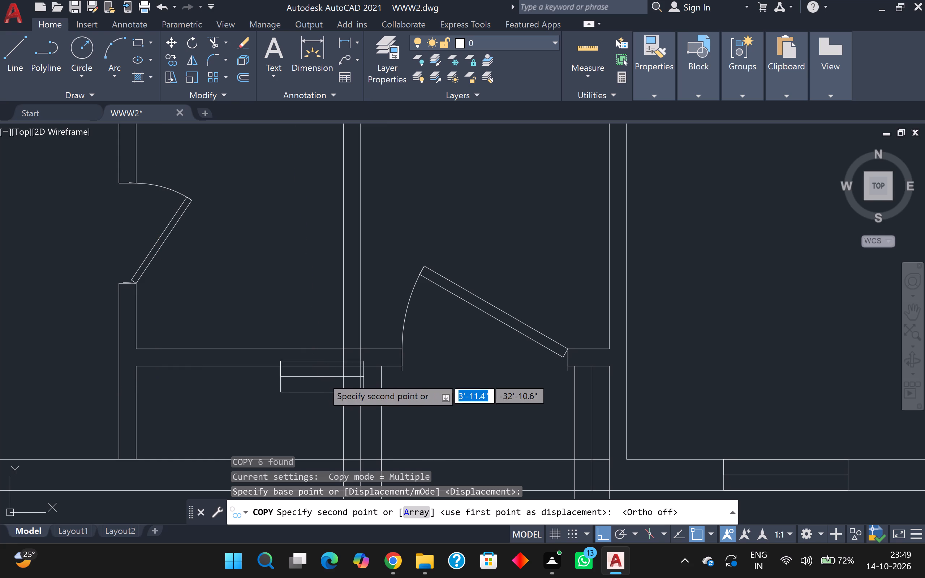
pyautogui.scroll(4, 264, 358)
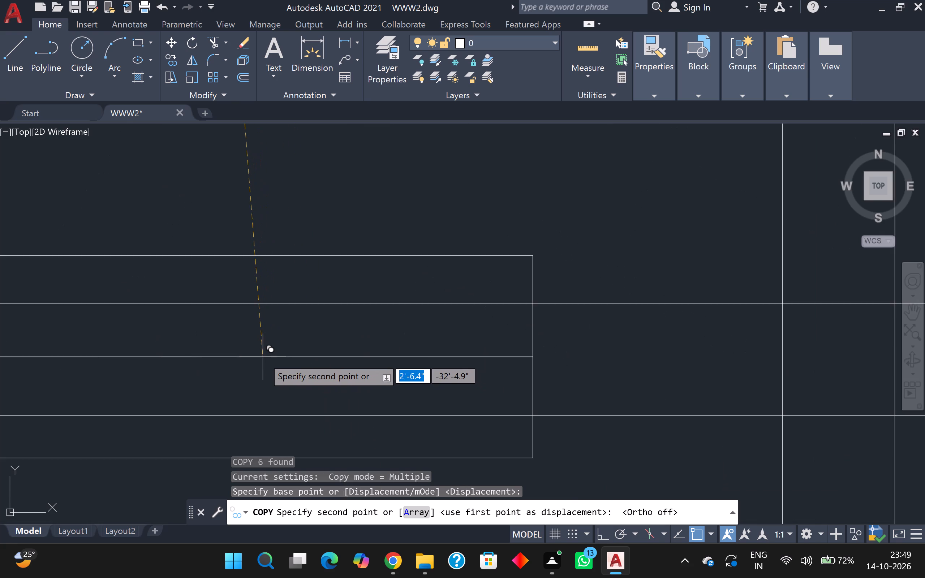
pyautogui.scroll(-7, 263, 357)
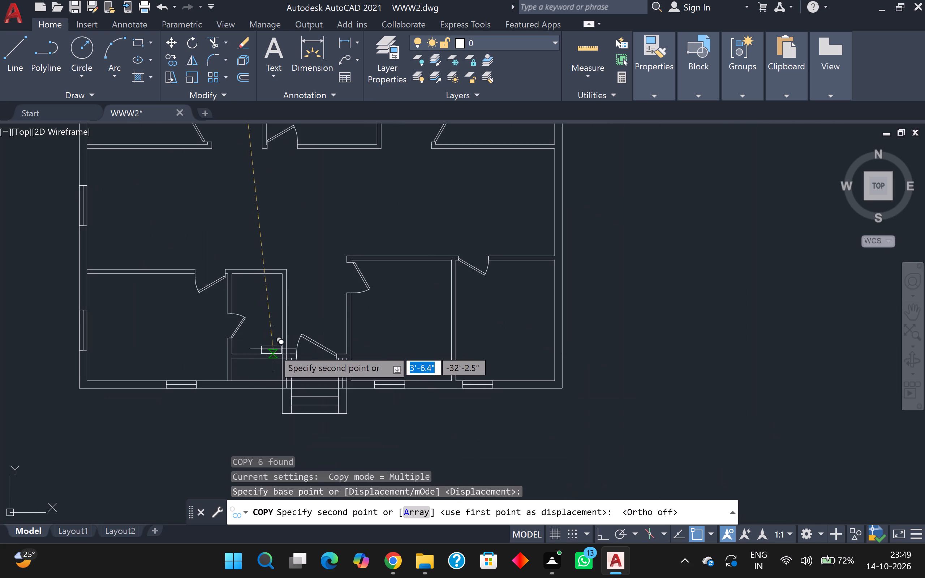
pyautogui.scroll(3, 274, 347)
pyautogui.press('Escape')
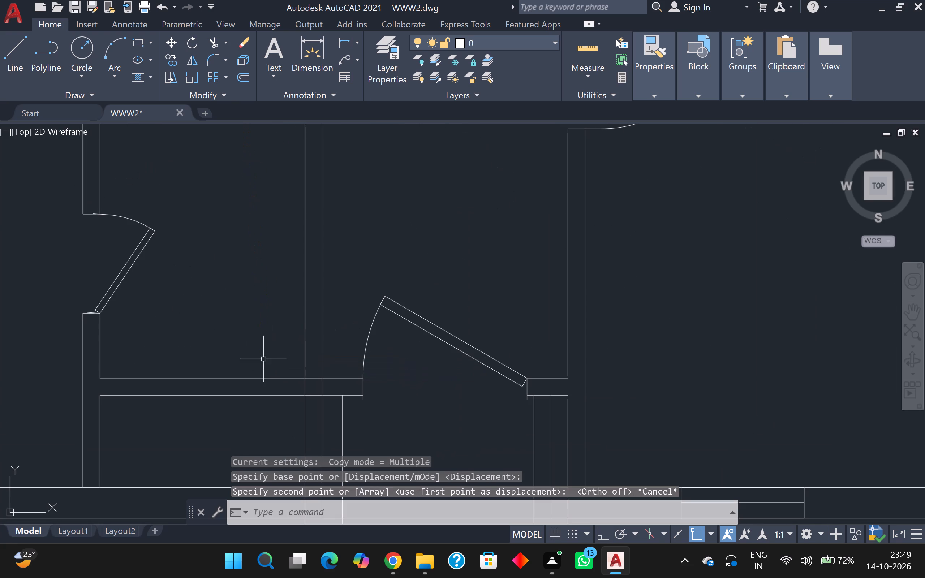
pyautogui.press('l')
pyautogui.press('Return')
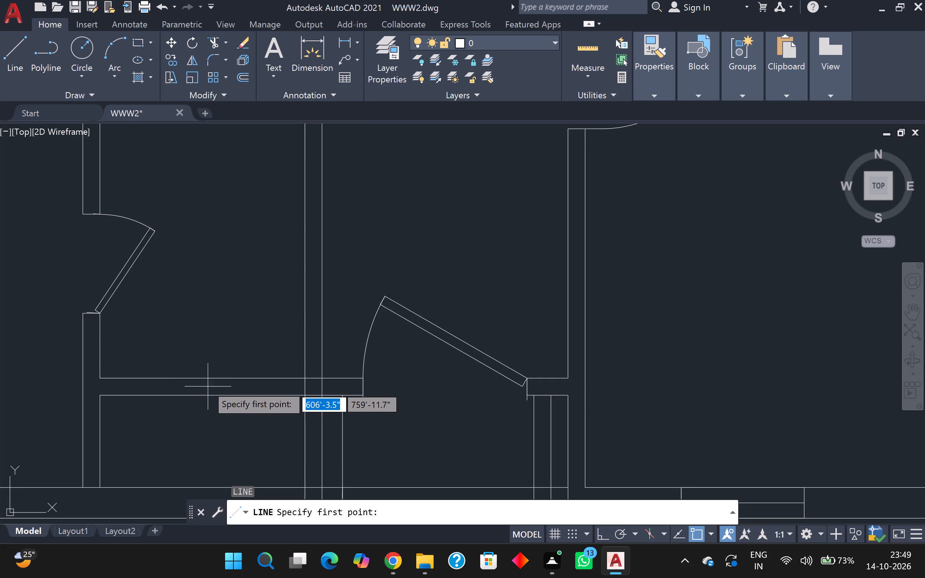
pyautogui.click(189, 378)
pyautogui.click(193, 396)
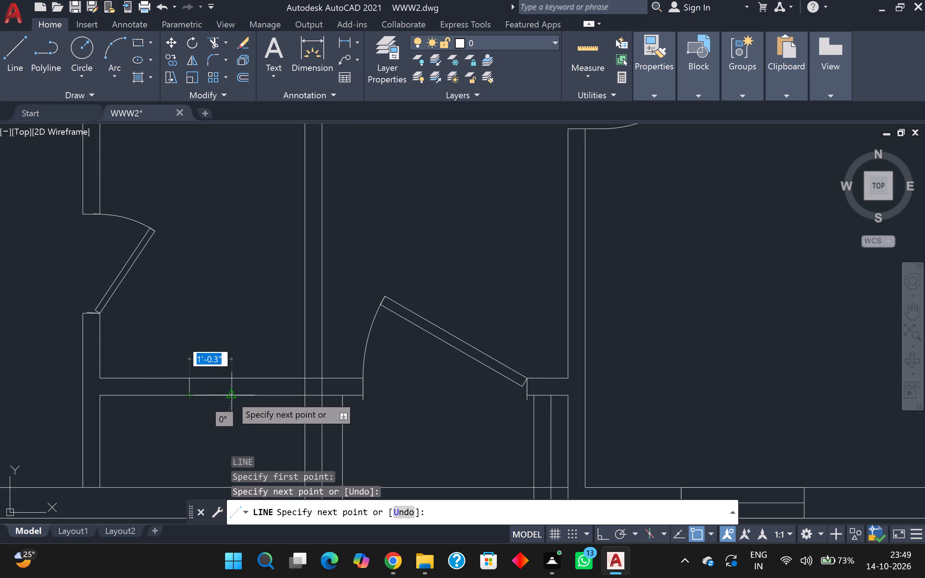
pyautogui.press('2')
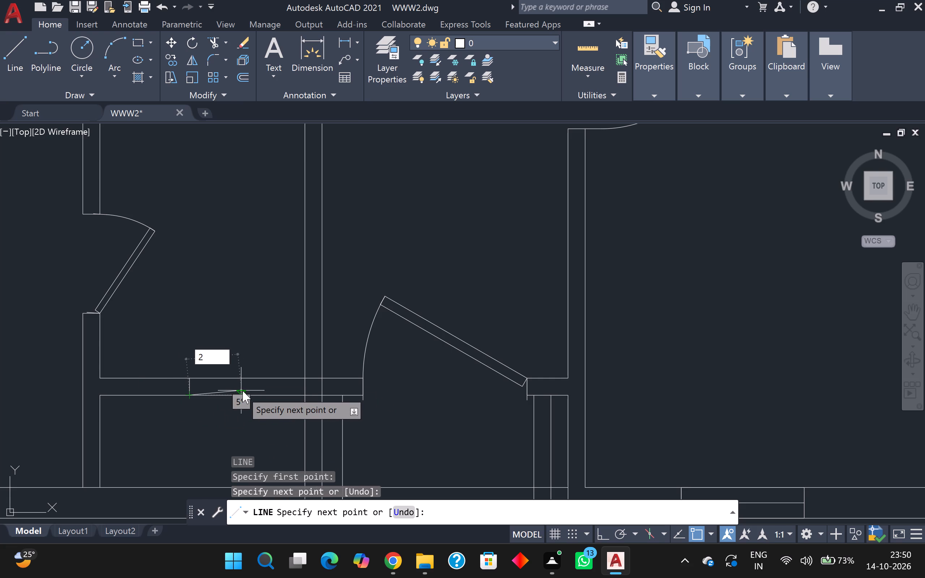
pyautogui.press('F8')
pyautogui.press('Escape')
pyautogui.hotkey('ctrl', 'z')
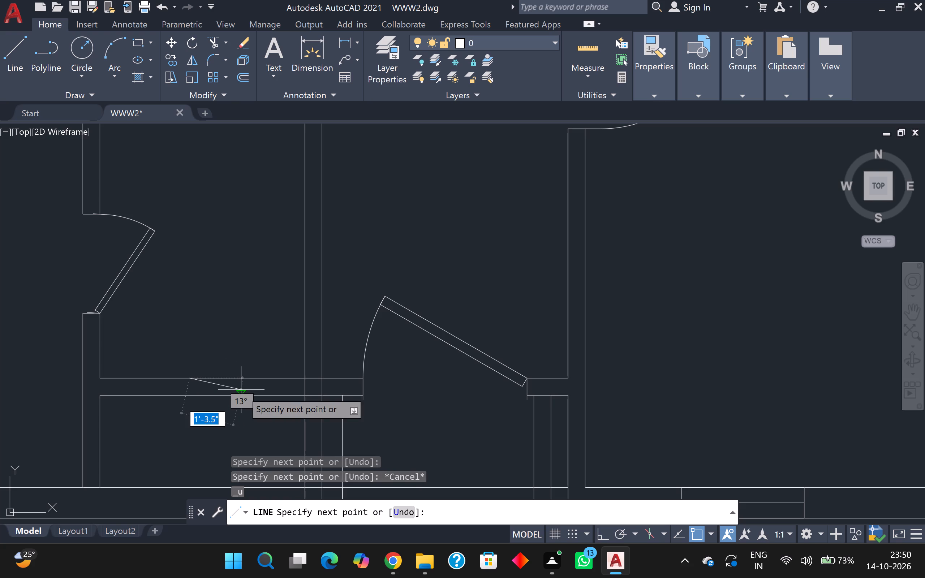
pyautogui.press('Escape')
# Draw a 2' long window with a lengthwise centre line in the south wall of the small room west of the entrance door.
pyautogui.press('l')
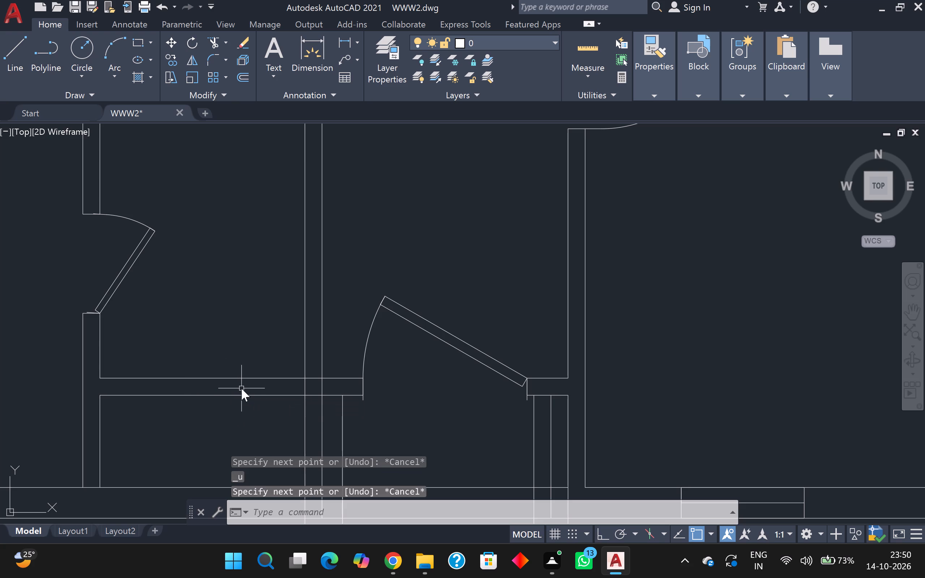
pyautogui.press('Return')
pyautogui.press('F8')
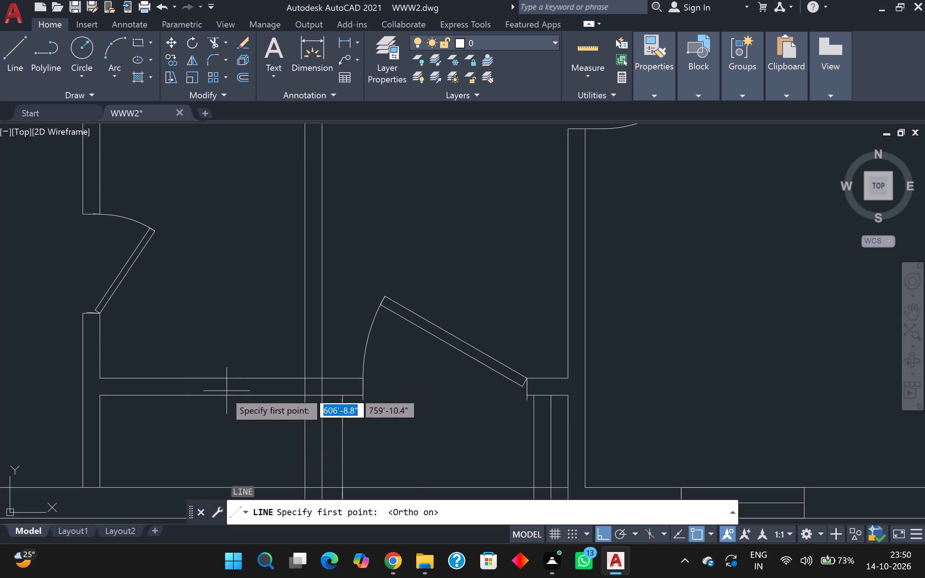
pyautogui.click(197, 379)
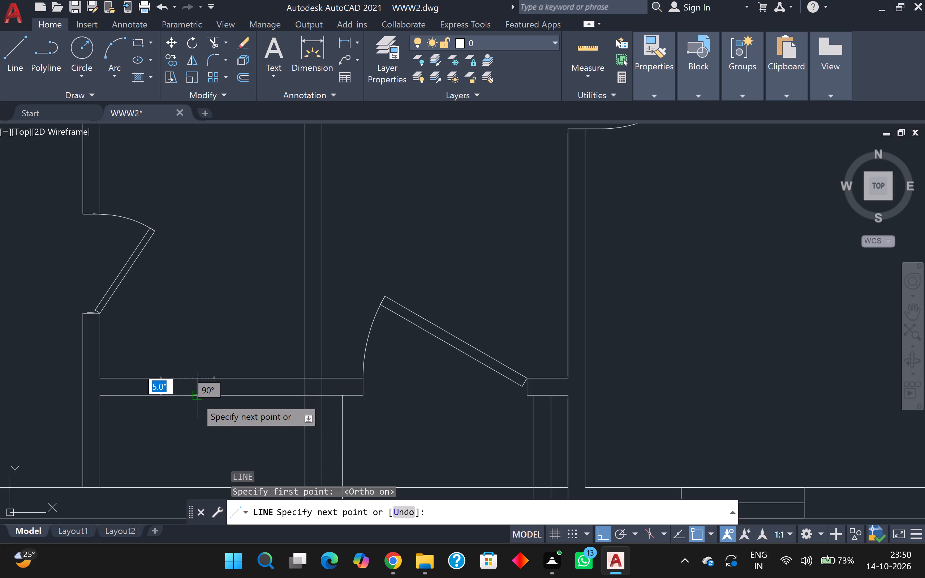
pyautogui.click(195, 397)
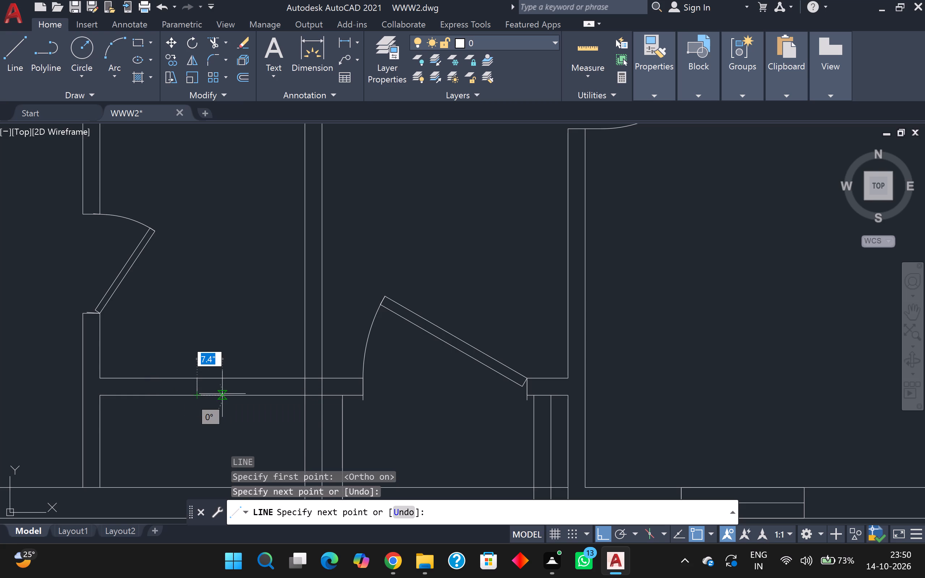
pyautogui.write("2'")
pyautogui.press('Return')
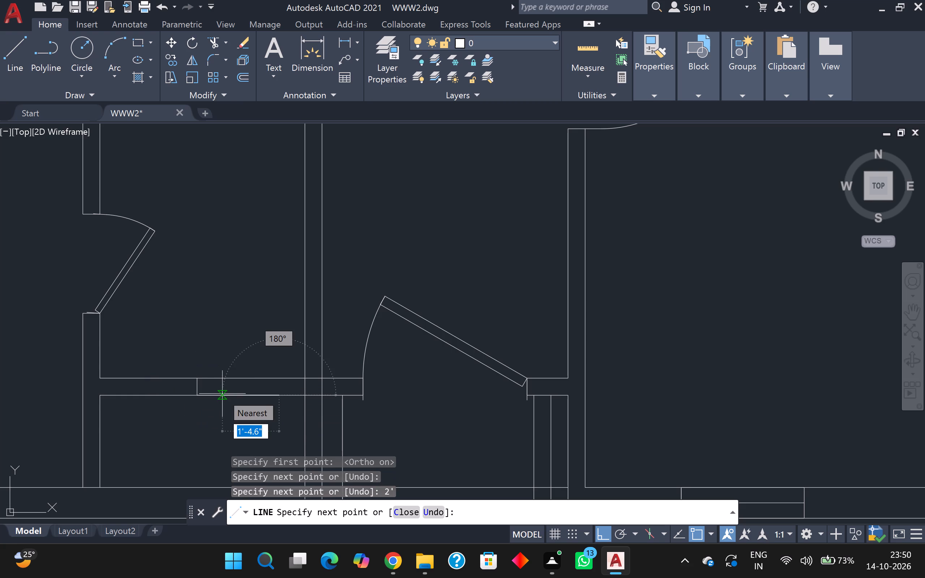
pyautogui.scroll(1, 276, 359)
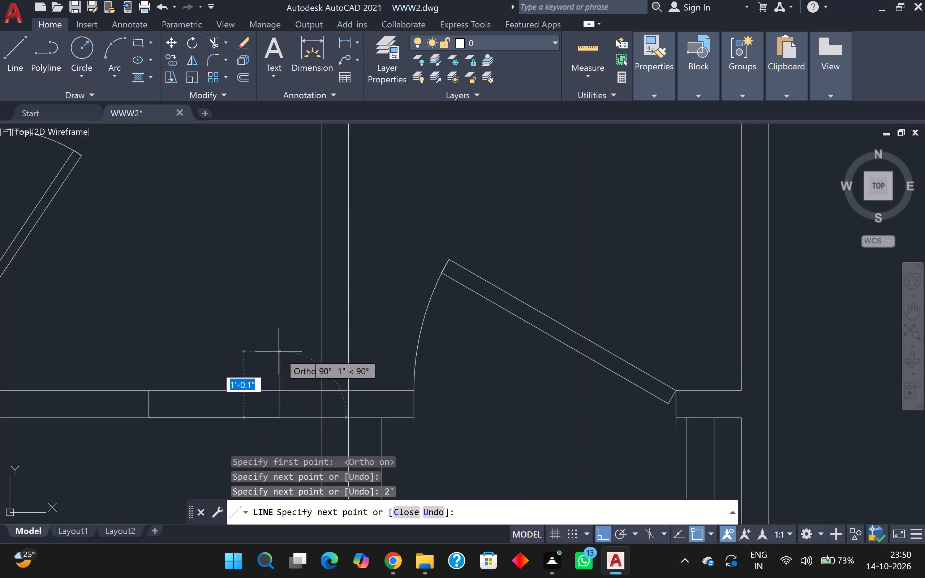
pyautogui.click(281, 390)
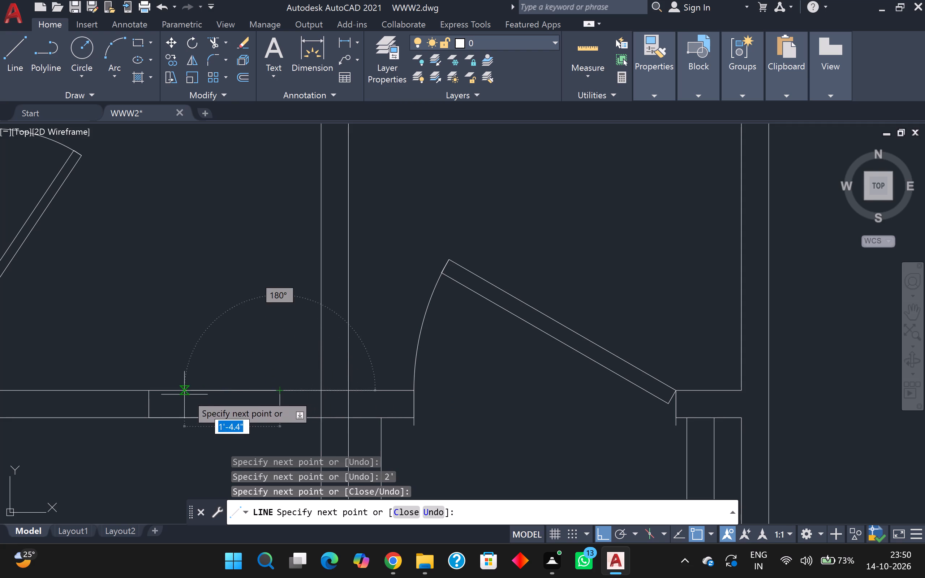
pyautogui.click(149, 392)
pyautogui.click(149, 404)
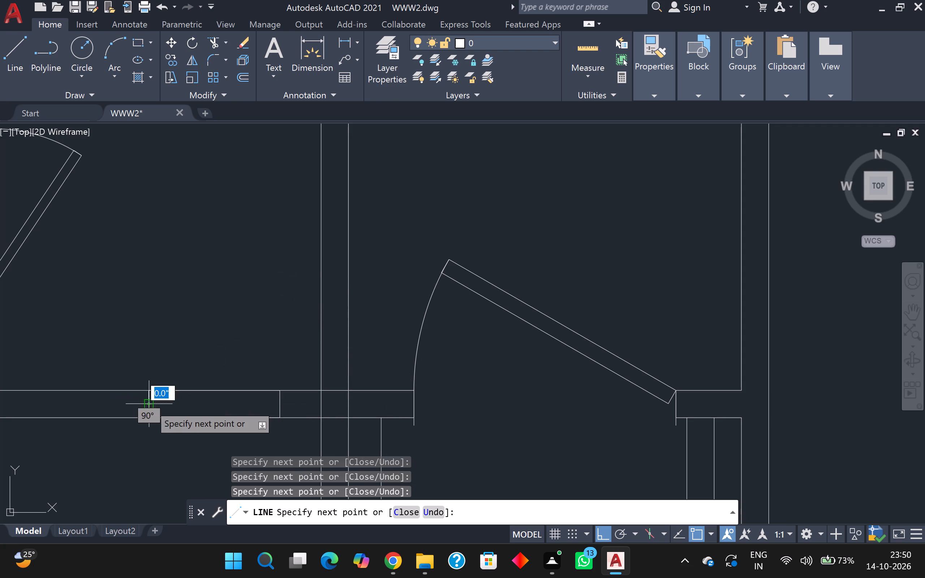
pyautogui.click(279, 405)
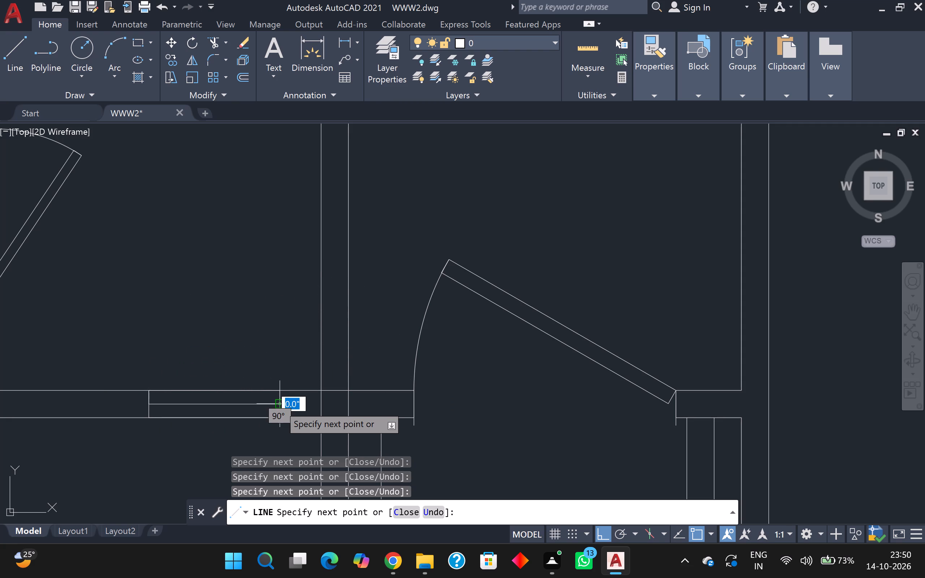
pyautogui.press('Escape')
# Draw the outline of a 4' long, 9" wide window in the east outer wall of the southeast room.
pyautogui.scroll(-3, 251, 374)
pyautogui.scroll(-1, 267, 309)
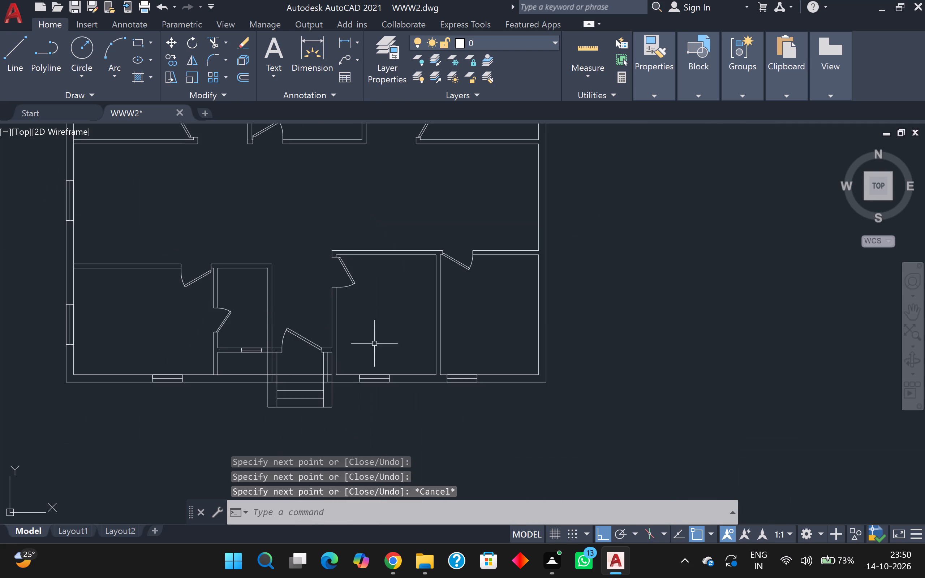
pyautogui.moveTo(393, 344); pyautogui.dragTo(159, 404, button='middle')
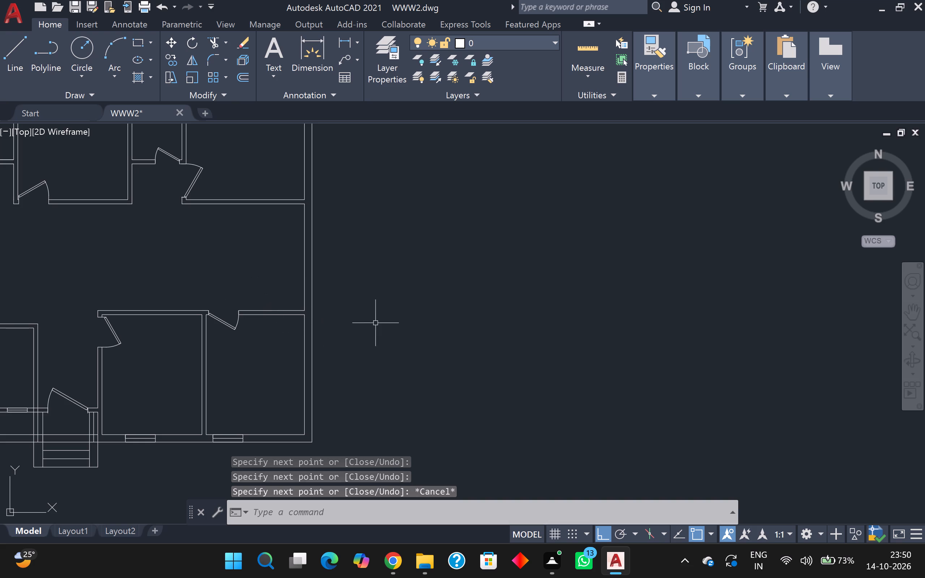
pyautogui.moveTo(375, 323); pyautogui.dragTo(339, 298, button='middle')
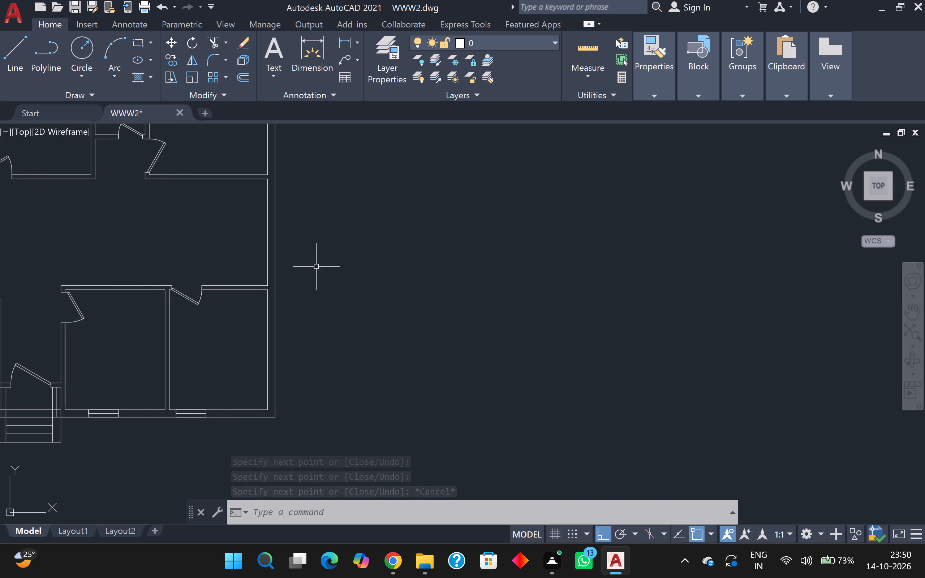
pyautogui.scroll(1, 228, 359)
pyautogui.scroll(1, 296, 344)
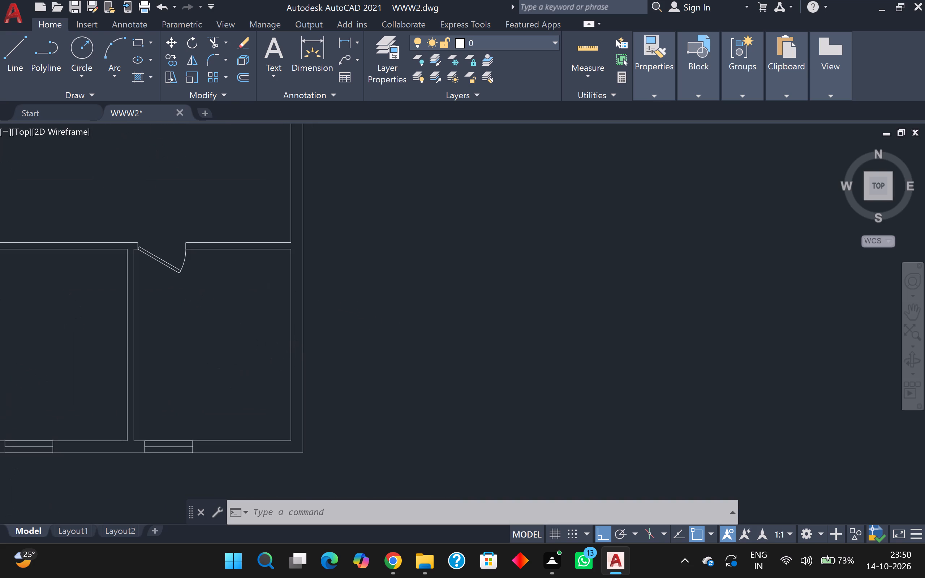
pyautogui.press('l')
pyautogui.press('Return')
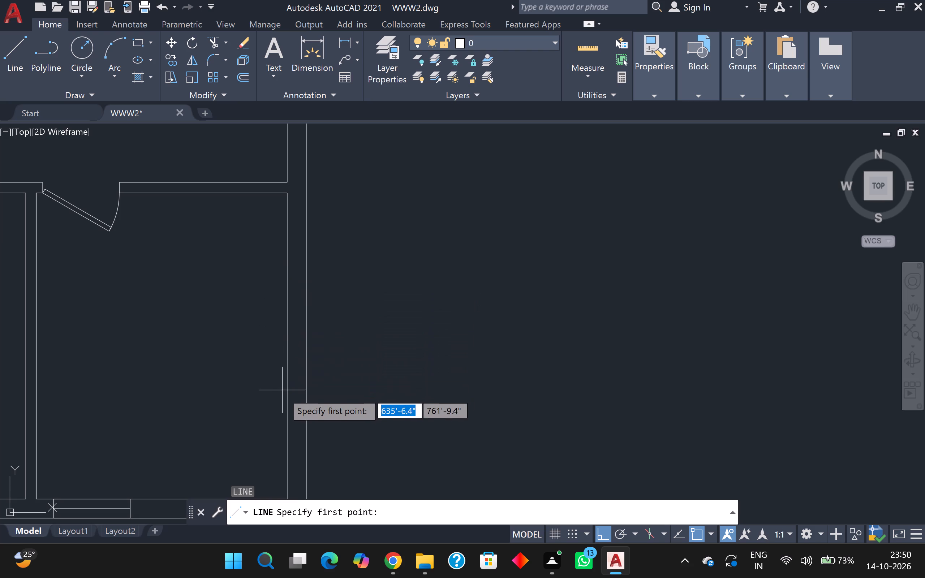
pyautogui.click(288, 402)
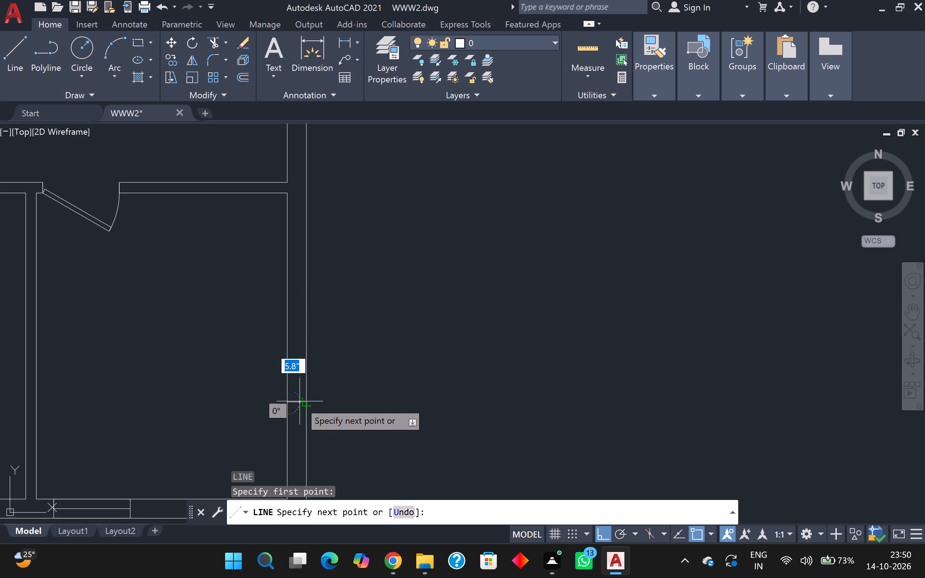
pyautogui.scroll(1, 306, 399)
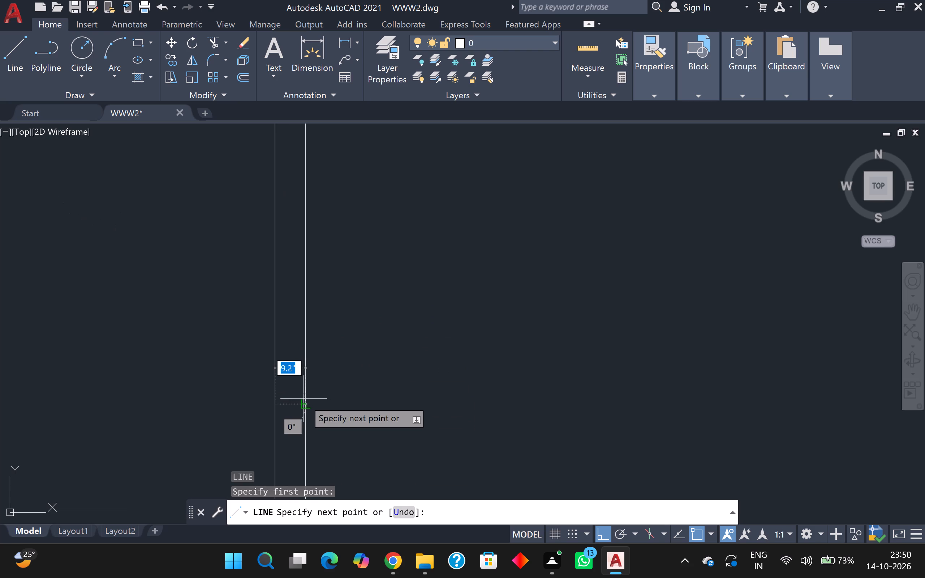
pyautogui.press('9')
pyautogui.press('Return')
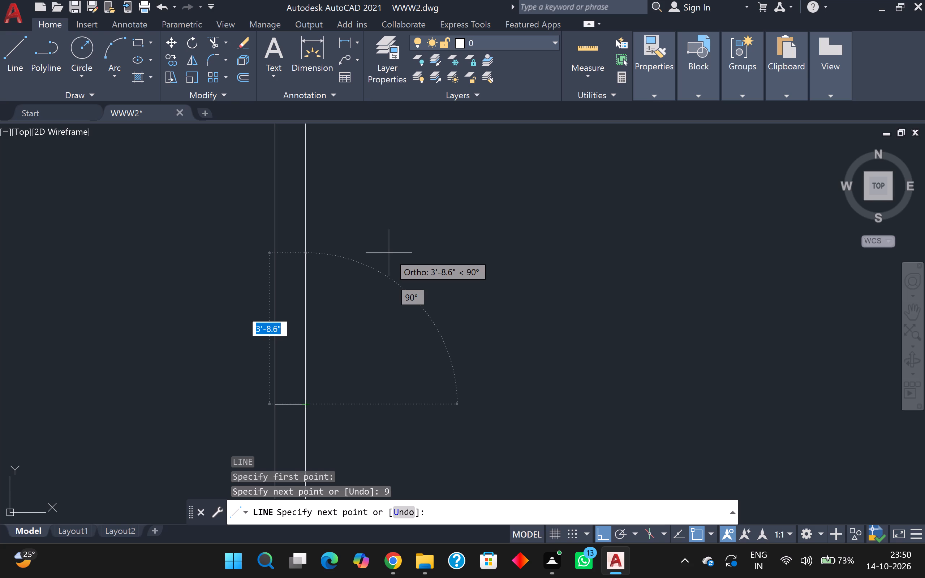
pyautogui.write("4'")
pyautogui.press('Return')
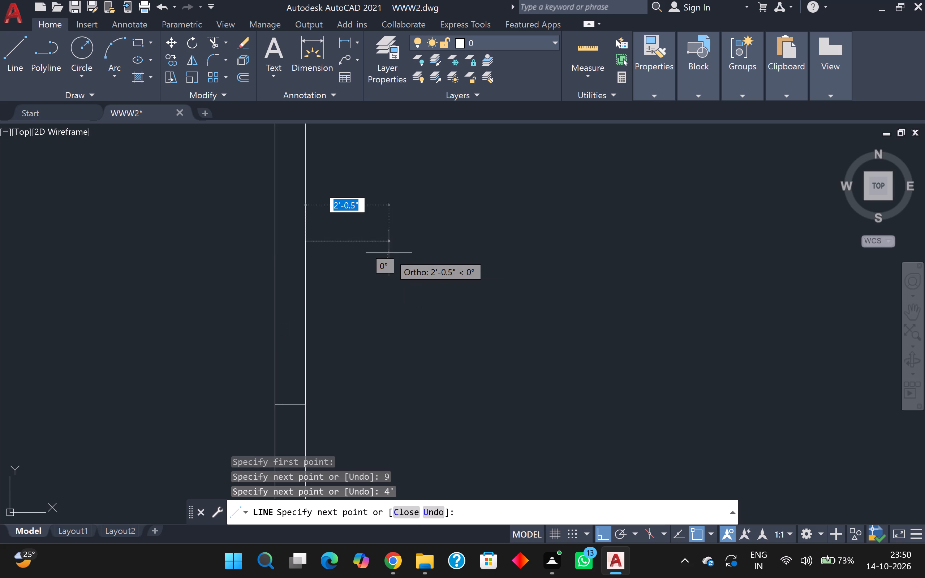
pyautogui.scroll(1, 272, 238)
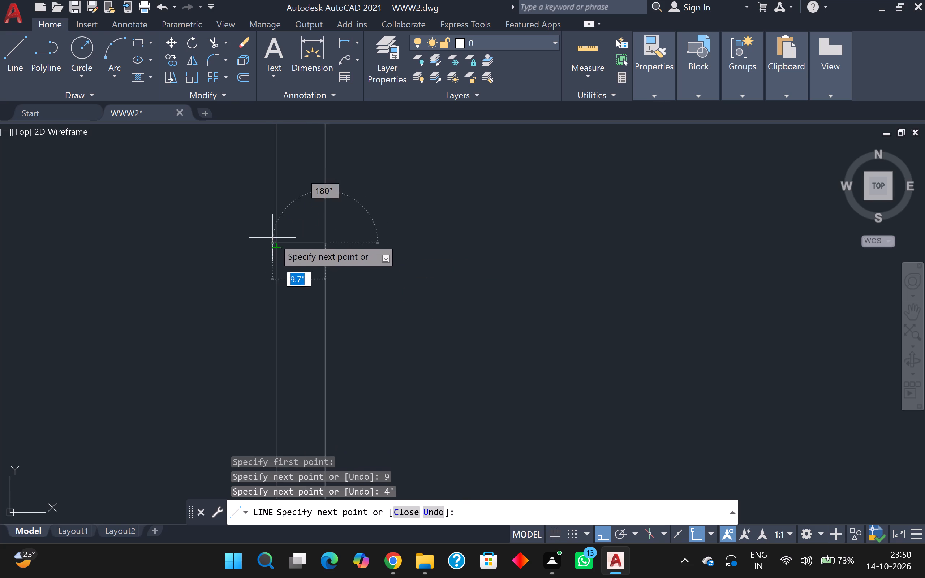
pyautogui.scroll(1, 273, 236)
pyautogui.click(274, 247)
pyautogui.moveTo(274, 247); pyautogui.dragTo(314, 189, button='middle')
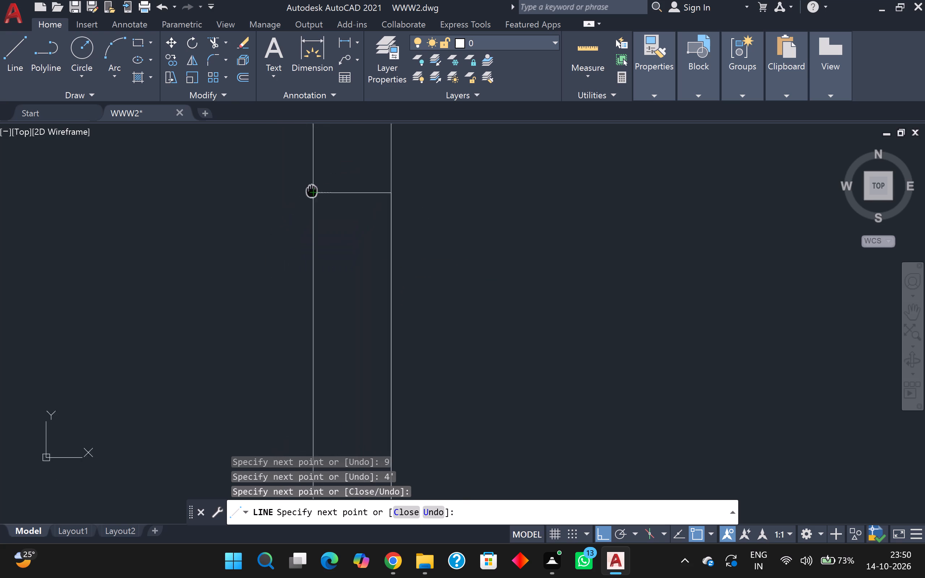
pyautogui.moveTo(314, 189); pyautogui.dragTo(315, 189, button='middle')
pyautogui.scroll(-1, 315, 189)
pyautogui.moveTo(331, 428); pyautogui.dragTo(345, 272, button='middle')
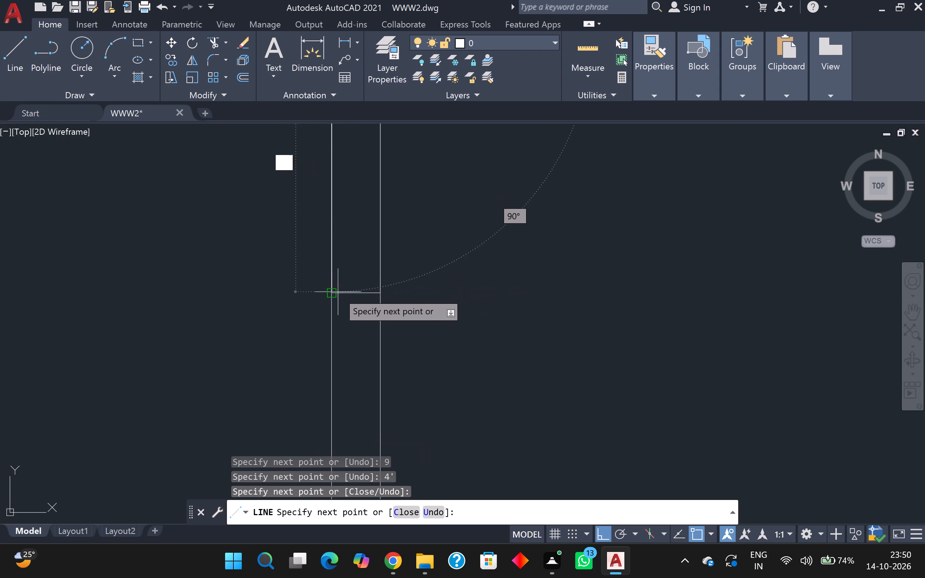
pyautogui.click(332, 293)
# Draw the lengthwise centre line of the southeast room's east wall window between the midpoints of its short ends.
pyautogui.click(353, 293)
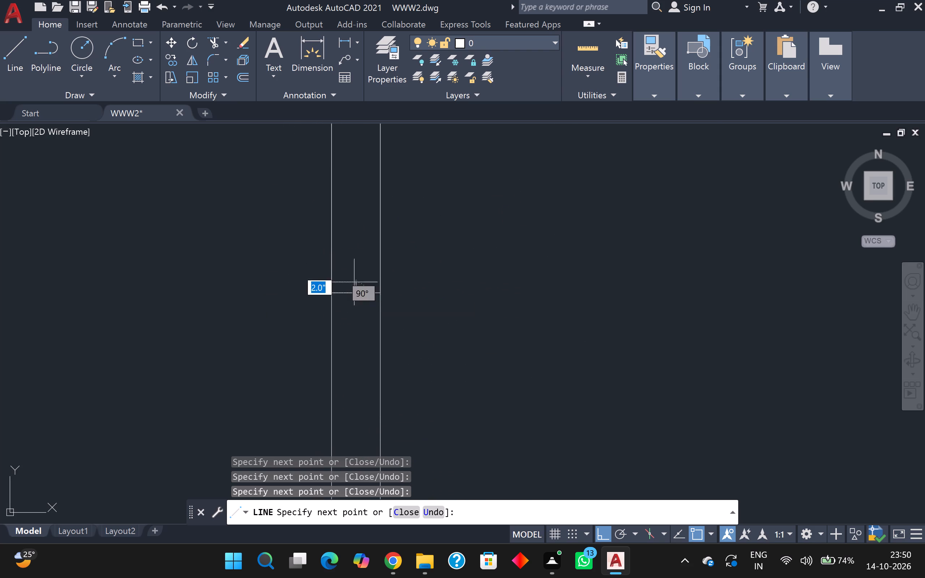
pyautogui.moveTo(360, 256); pyautogui.dragTo(340, 439, button='middle')
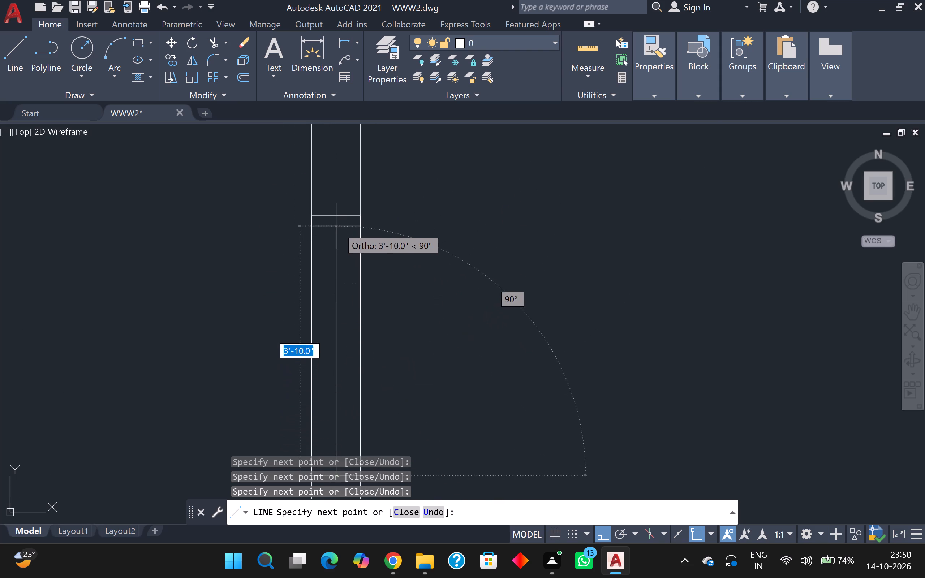
pyautogui.click(336, 213)
pyautogui.middleClick(335, 213)
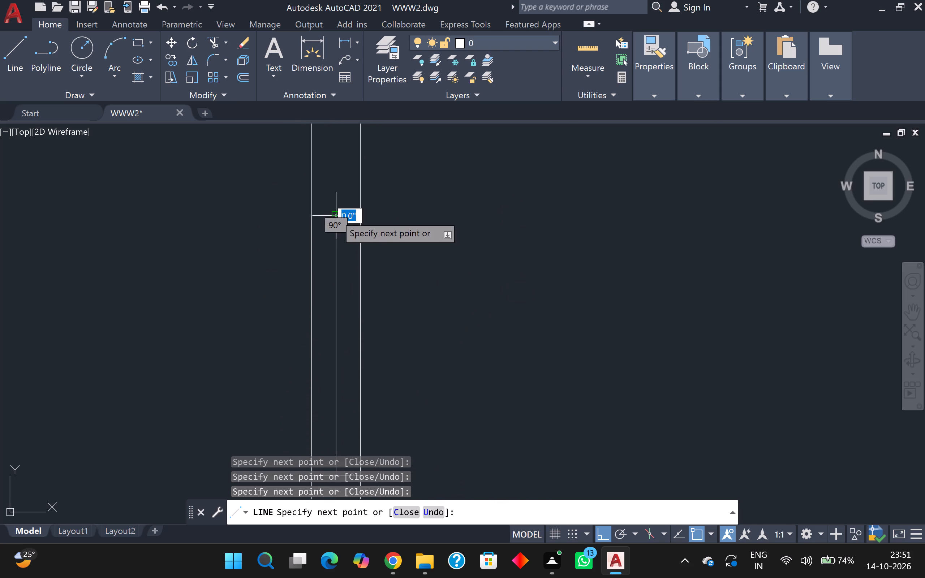
pyautogui.press('Escape')
# Copy the southeast room's 4' east wall window about 13' north, into the east wall of the large central hall.
pyautogui.click(283, 210)
pyautogui.moveTo(320, 214); pyautogui.dragTo(321, 213, button='middle')
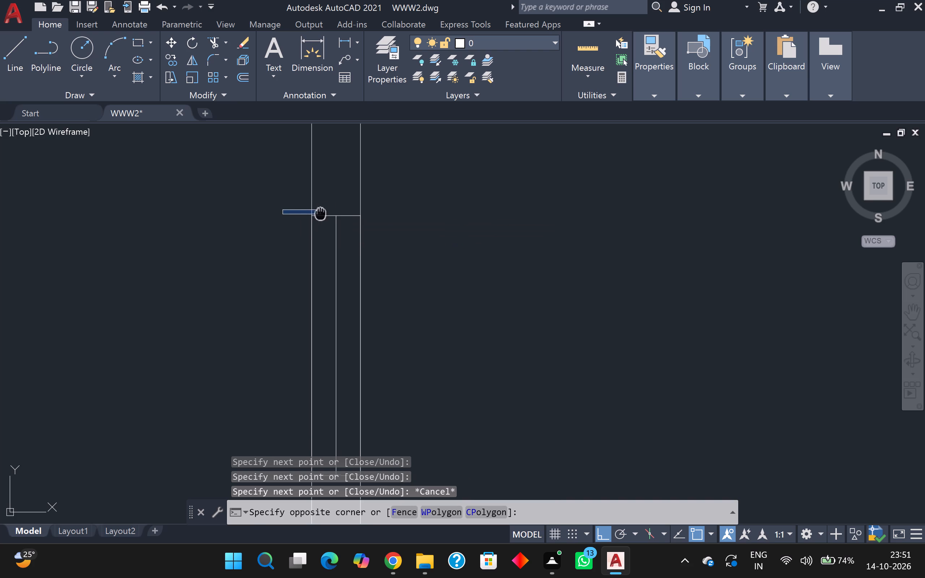
pyautogui.moveTo(321, 213); pyautogui.dragTo(360, 167, button='middle')
pyautogui.click(440, 451)
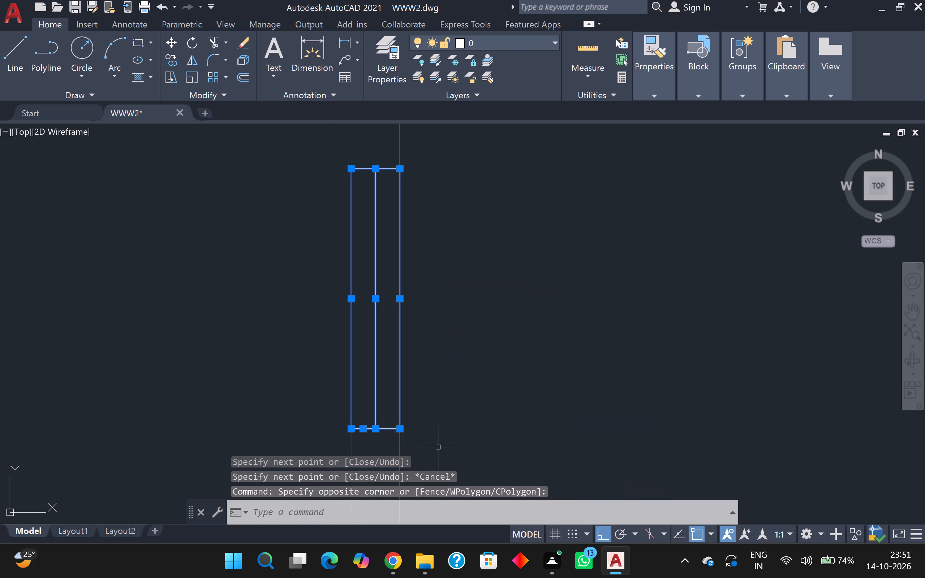
pyautogui.write('co')
pyautogui.press('Return')
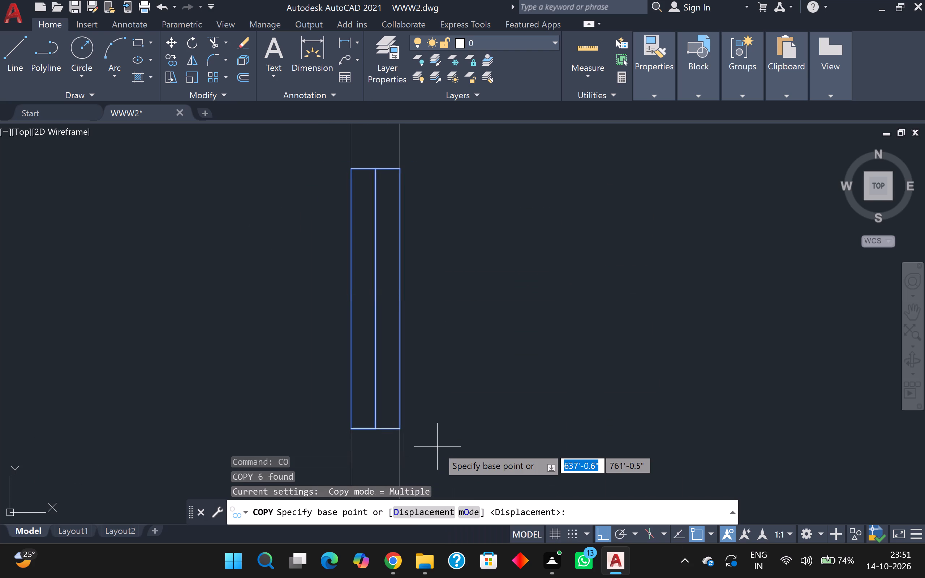
pyautogui.scroll(-1, 425, 439)
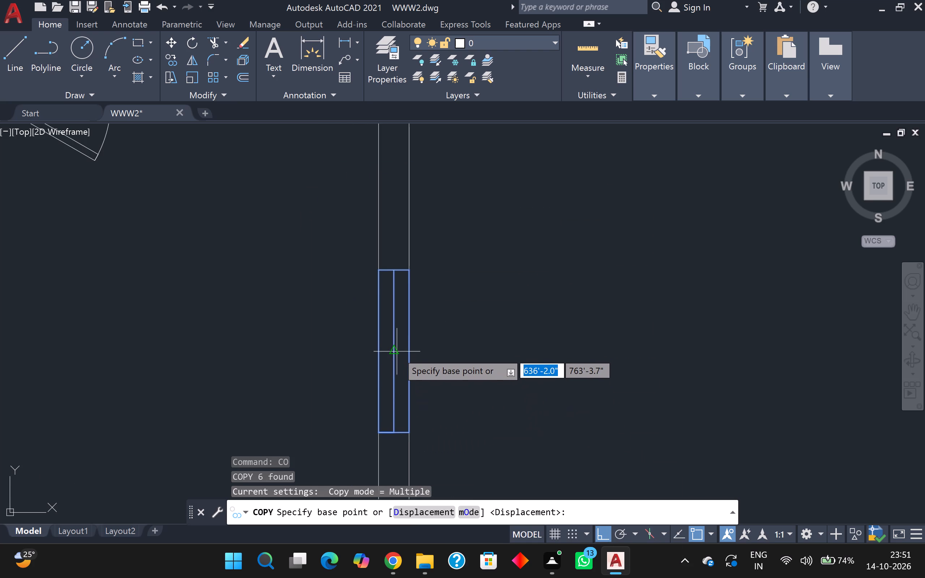
pyautogui.click(397, 351)
pyautogui.moveTo(397, 334); pyautogui.dragTo(396, 576, button='middle')
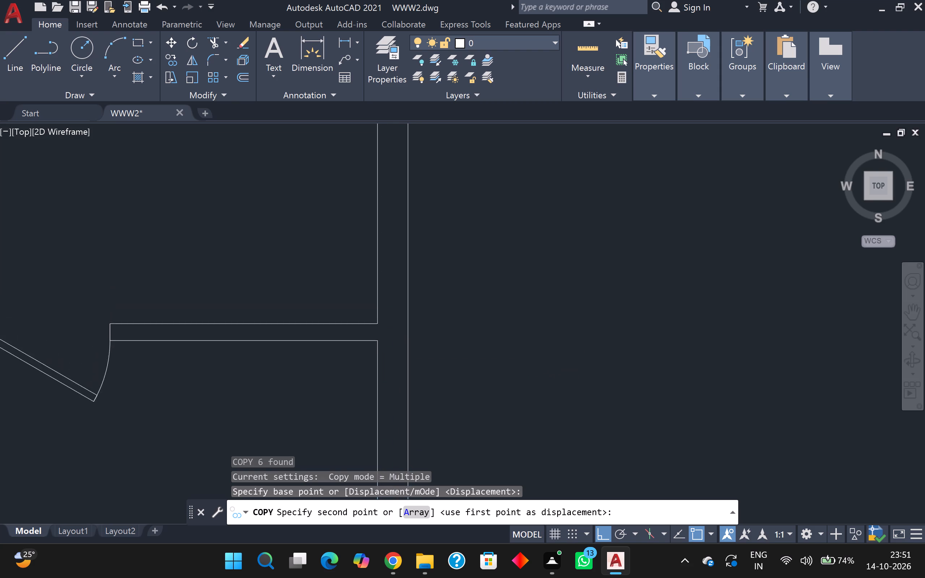
pyautogui.moveTo(396, 576); pyautogui.dragTo(395, 577, button='middle')
pyautogui.moveTo(393, 308); pyautogui.dragTo(384, 478, button='middle')
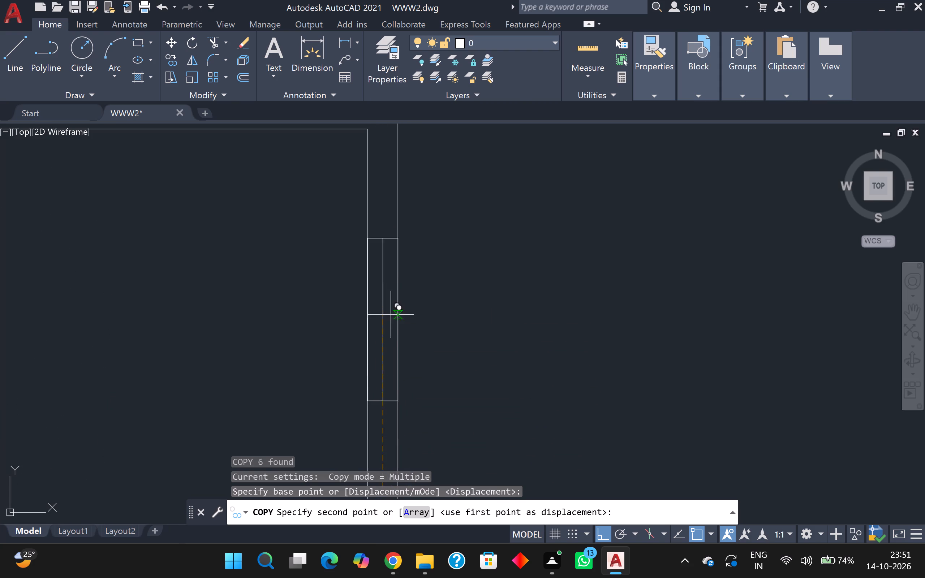
pyautogui.scroll(2, 387, 291)
pyautogui.click(387, 290)
pyautogui.scroll(-3, 386, 289)
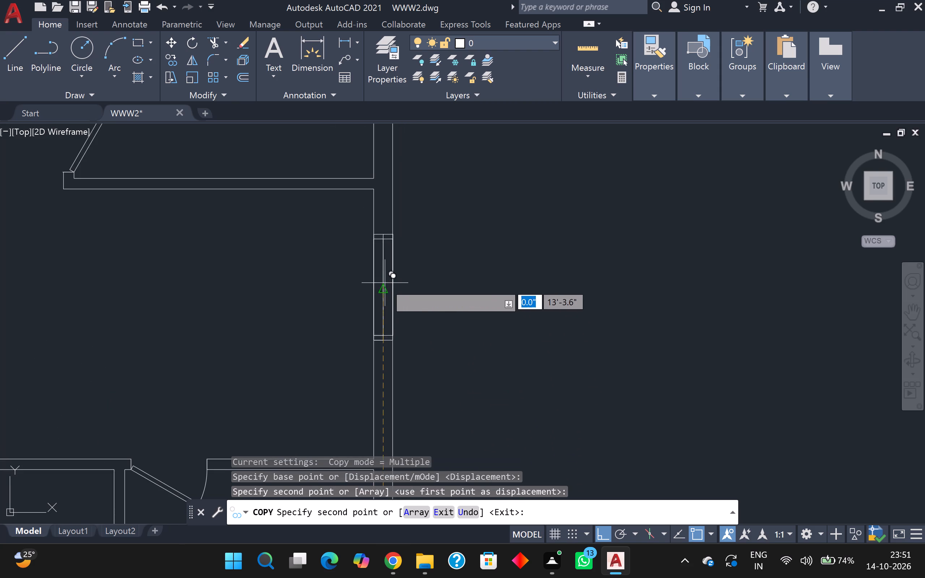
# Place another copy of the 4' east wall window about 22'-4" north of the original, in the northeast room's wall.
pyautogui.moveTo(385, 282); pyautogui.dragTo(348, 534, button='middle')
pyautogui.scroll(1, 341, 316)
pyautogui.click(344, 312)
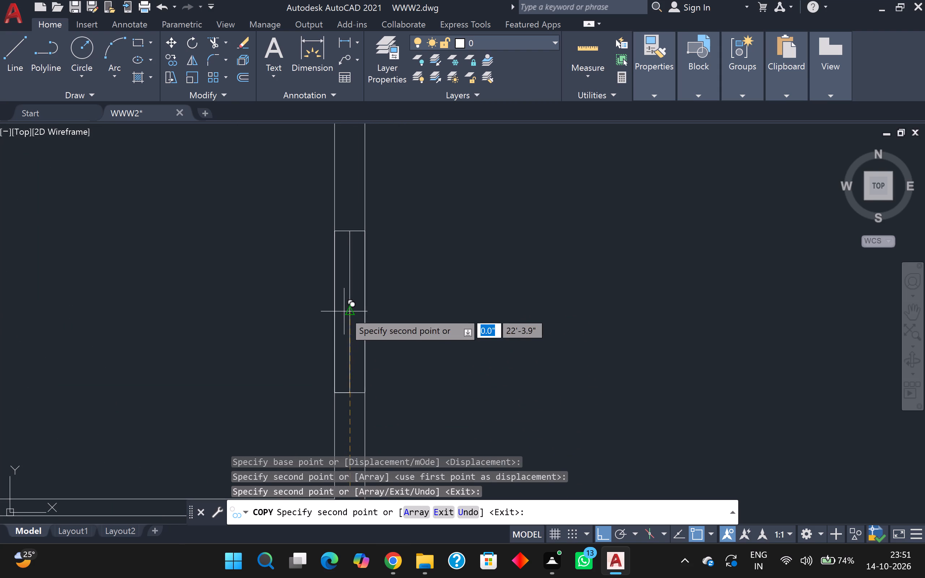
pyautogui.scroll(-5, 352, 320)
pyautogui.press('Escape')
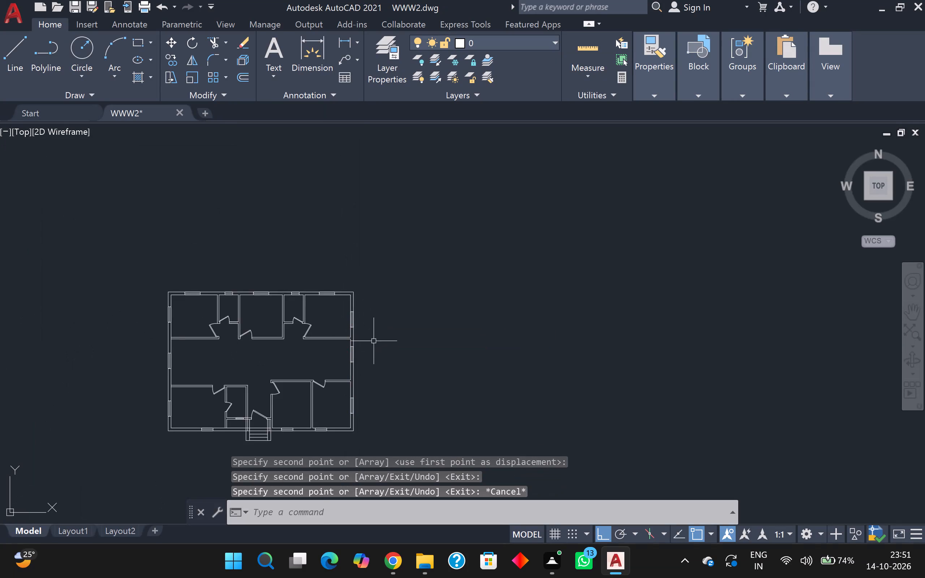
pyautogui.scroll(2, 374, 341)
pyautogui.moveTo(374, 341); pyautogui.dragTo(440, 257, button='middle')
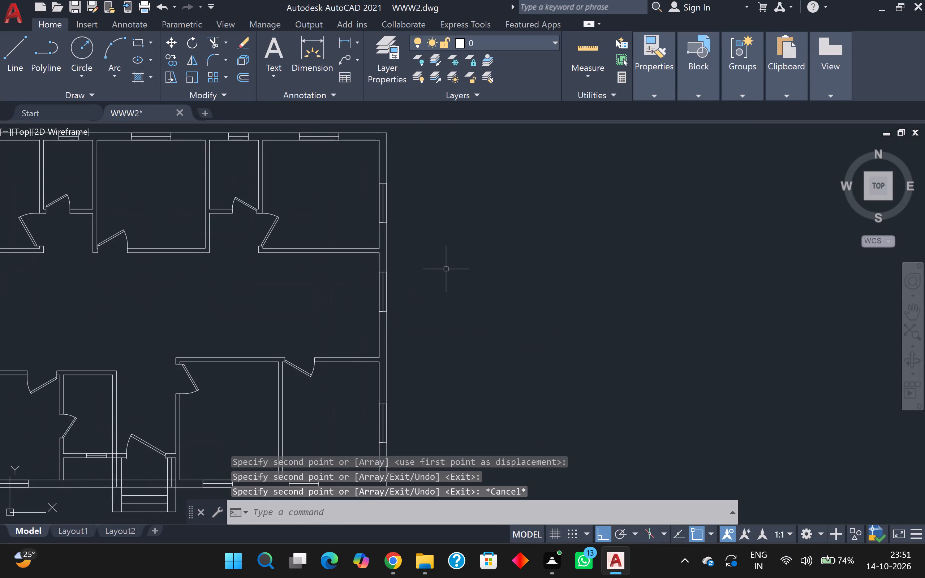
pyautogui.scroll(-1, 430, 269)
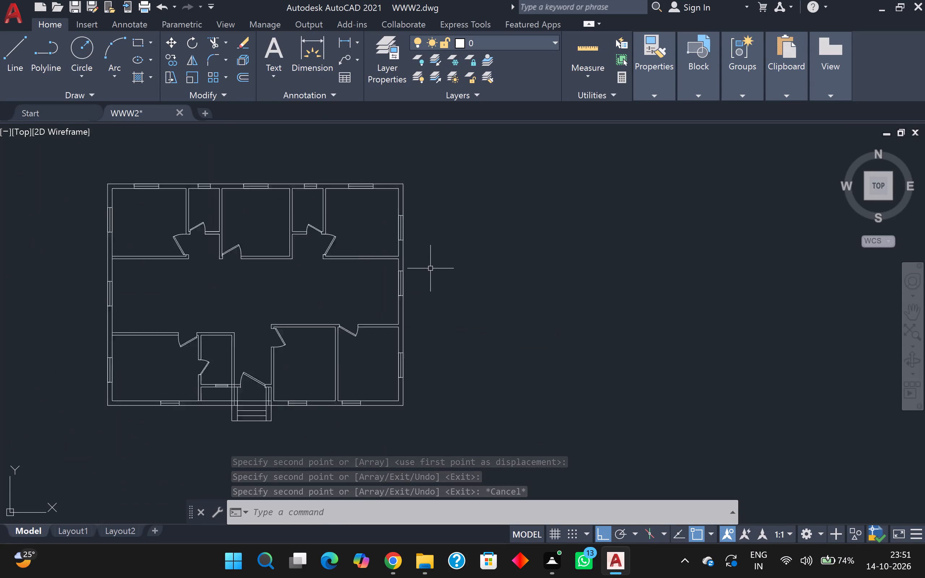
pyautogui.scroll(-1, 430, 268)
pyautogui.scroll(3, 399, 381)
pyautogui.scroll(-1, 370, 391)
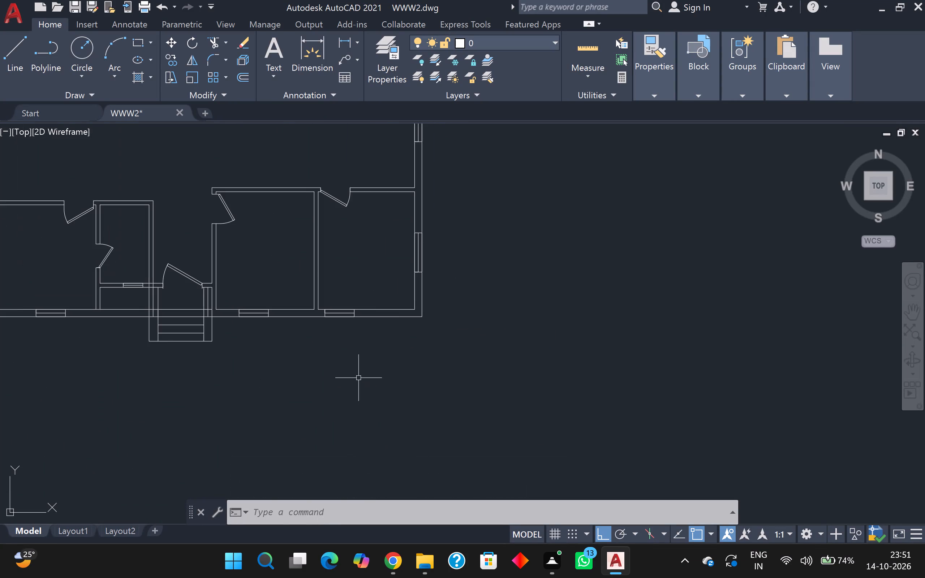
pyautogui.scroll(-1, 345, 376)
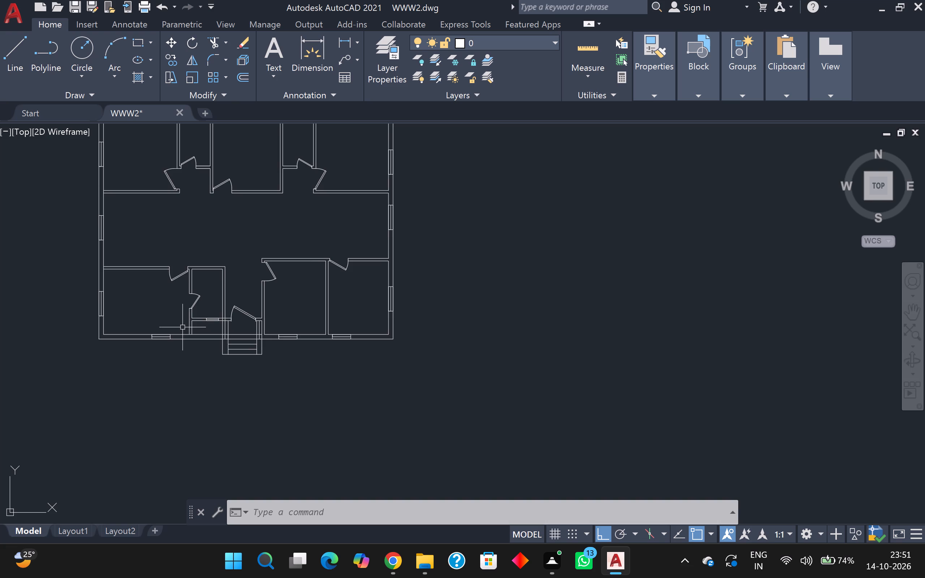
# Move all nine interior room doors, leaving out the entrance door above the steps, to the doors layer.
pyautogui.scroll(1, 173, 314)
pyautogui.click(174, 258)
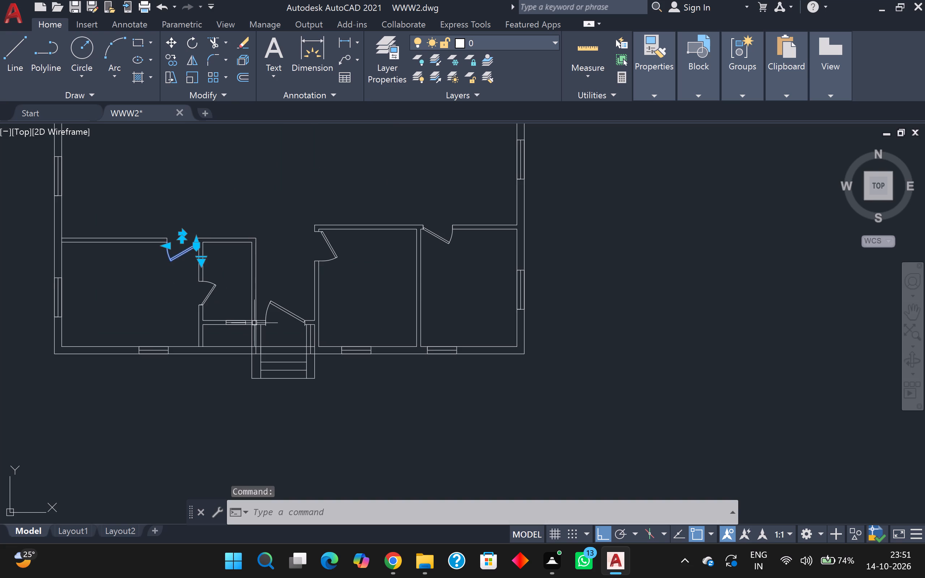
pyautogui.click(275, 310)
pyautogui.click(278, 310)
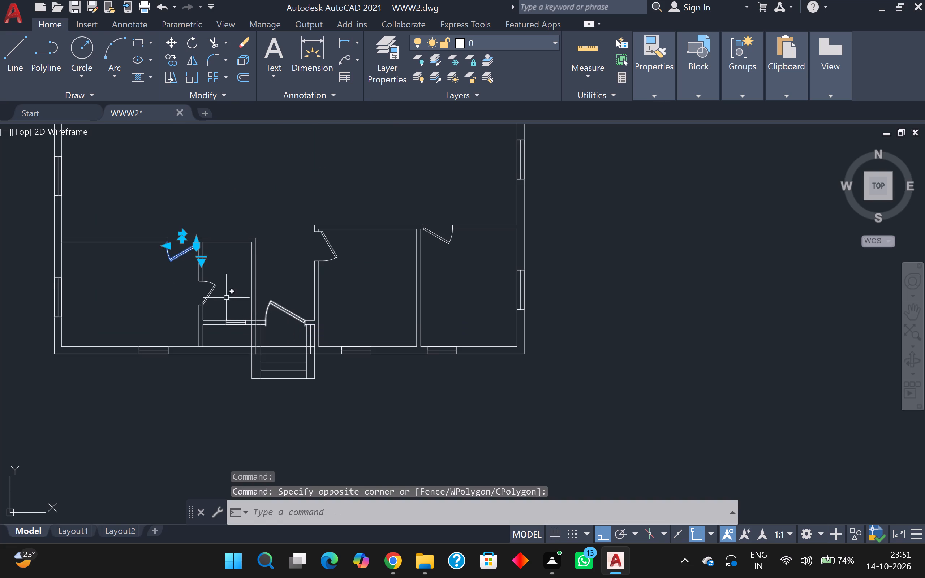
pyautogui.click(209, 293)
pyautogui.click(329, 243)
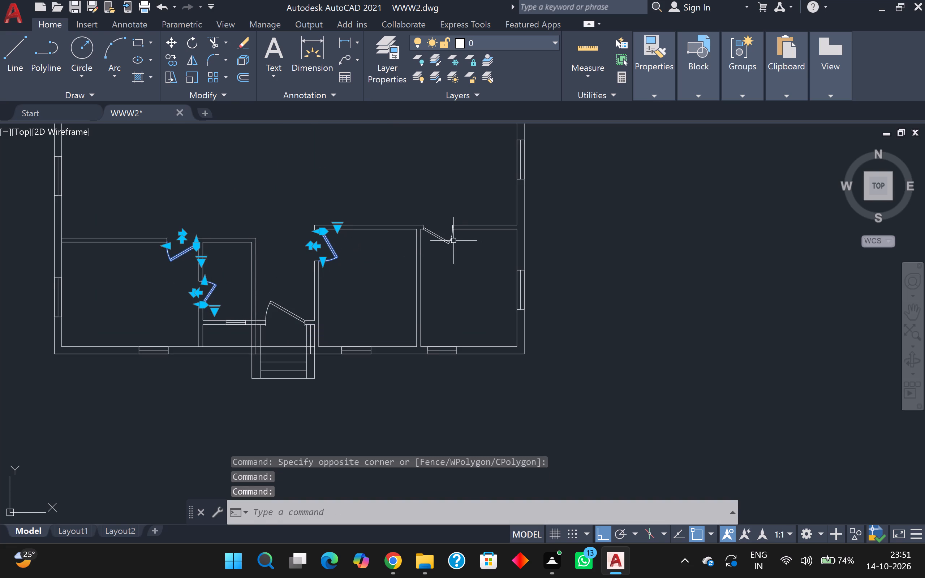
pyautogui.click(446, 238)
pyautogui.moveTo(418, 181); pyautogui.dragTo(438, 314, button='middle')
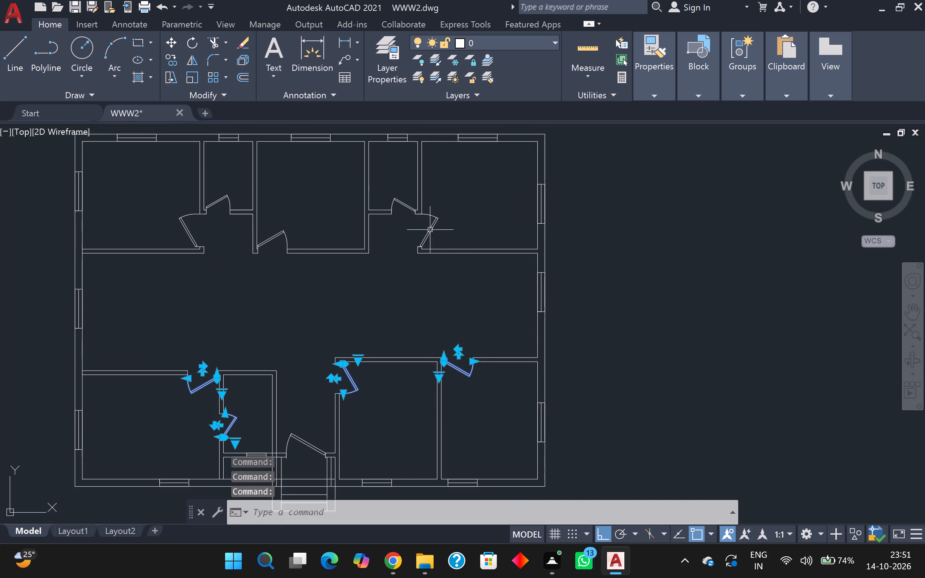
pyautogui.click(430, 230)
pyautogui.click(408, 206)
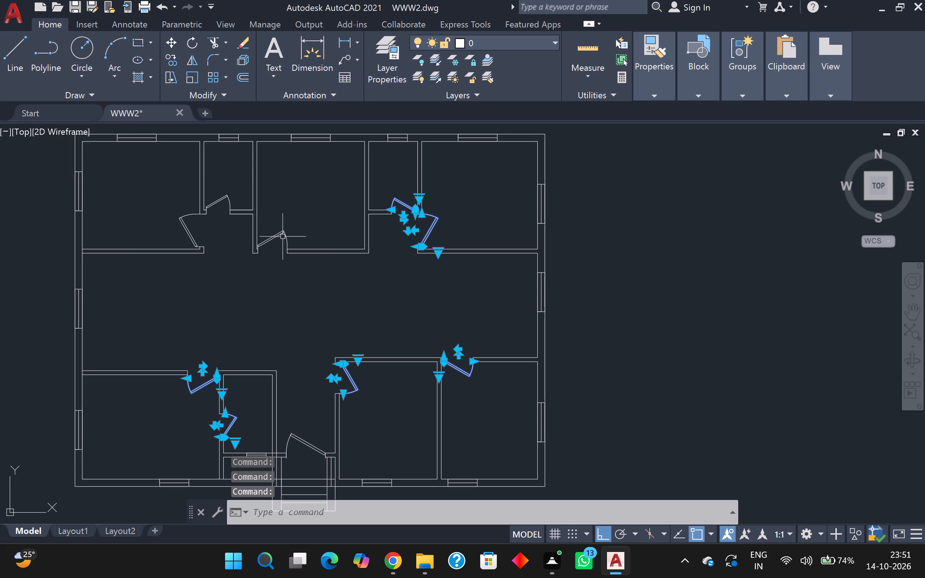
pyautogui.click(280, 234)
pyautogui.click(224, 199)
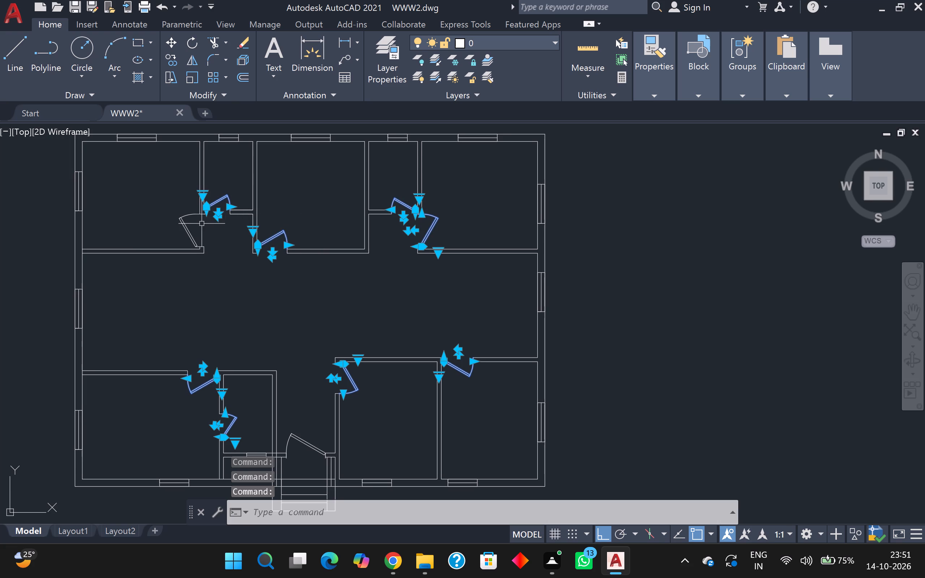
pyautogui.click(188, 232)
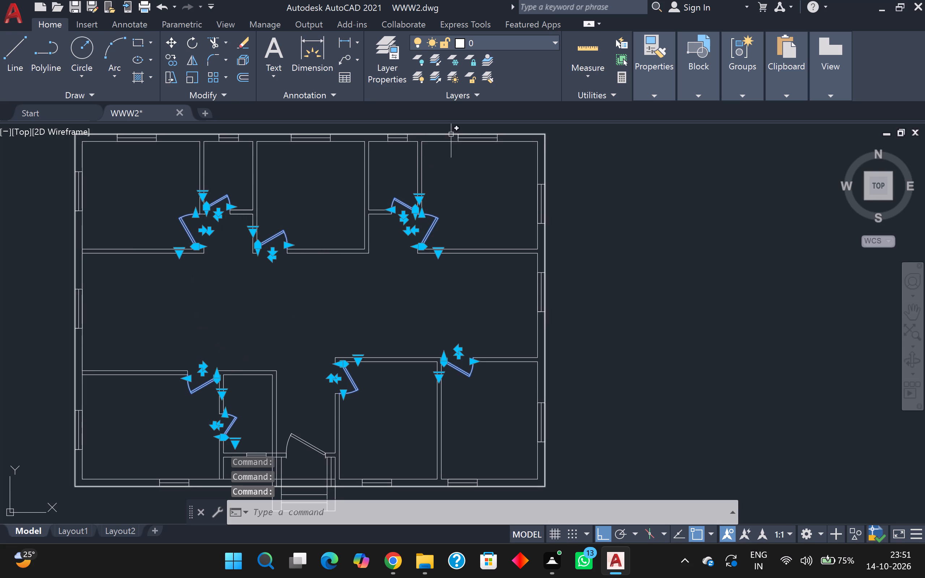
pyautogui.click(547, 42)
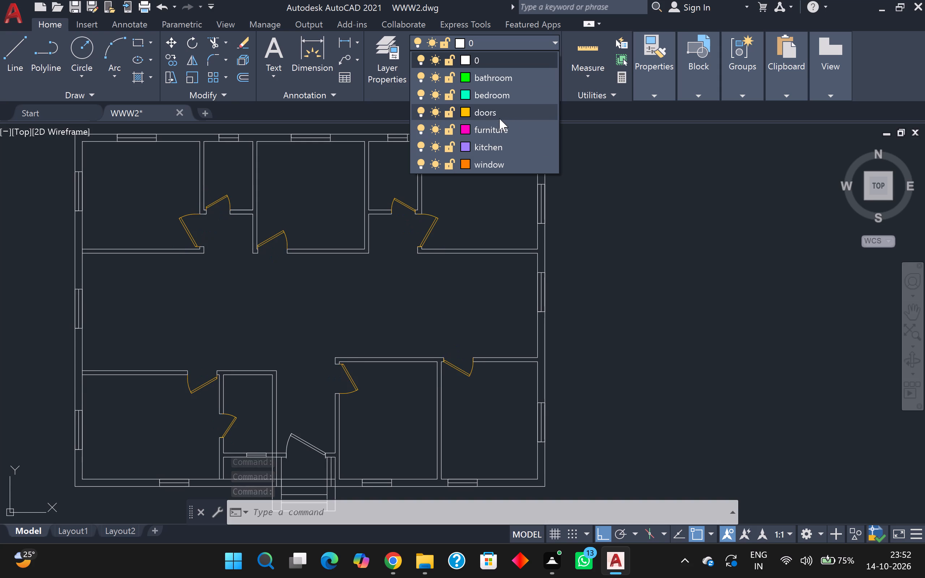
pyautogui.click(499, 118)
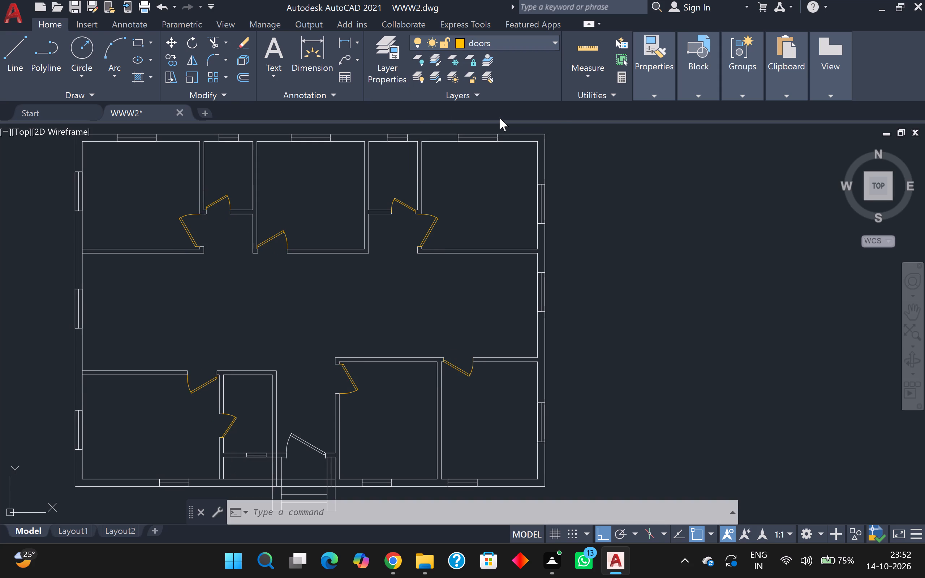
pyautogui.press('Escape')
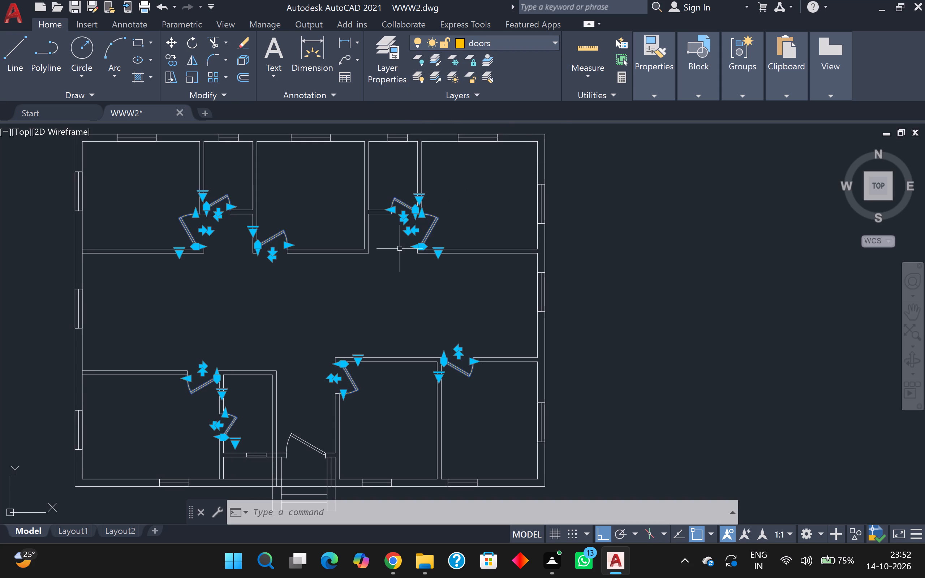
pyautogui.press('Escape')
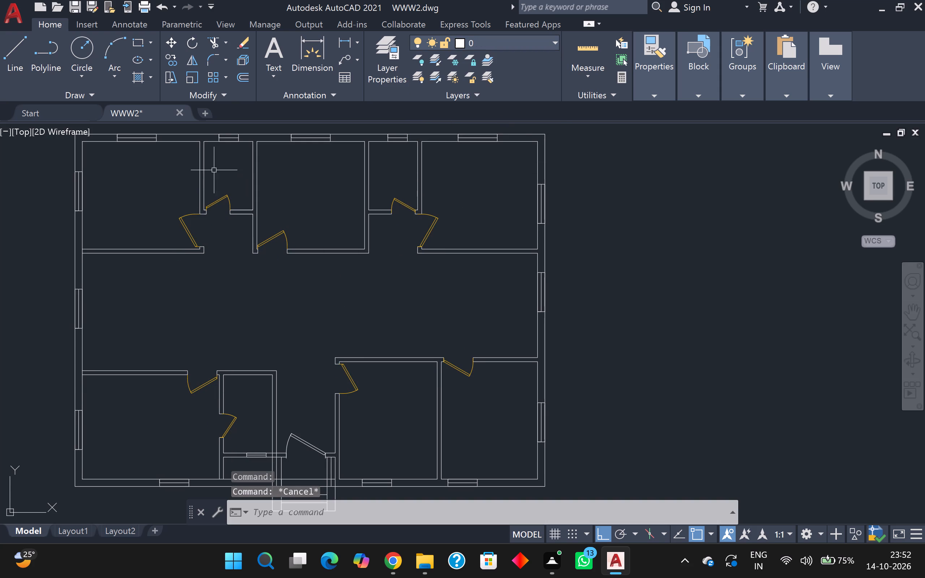
# Move the windows along all four outer walls, plus the small one beside the entrance door, to the window layer.
pyautogui.moveTo(148, 180); pyautogui.dragTo(233, 240, button='middle')
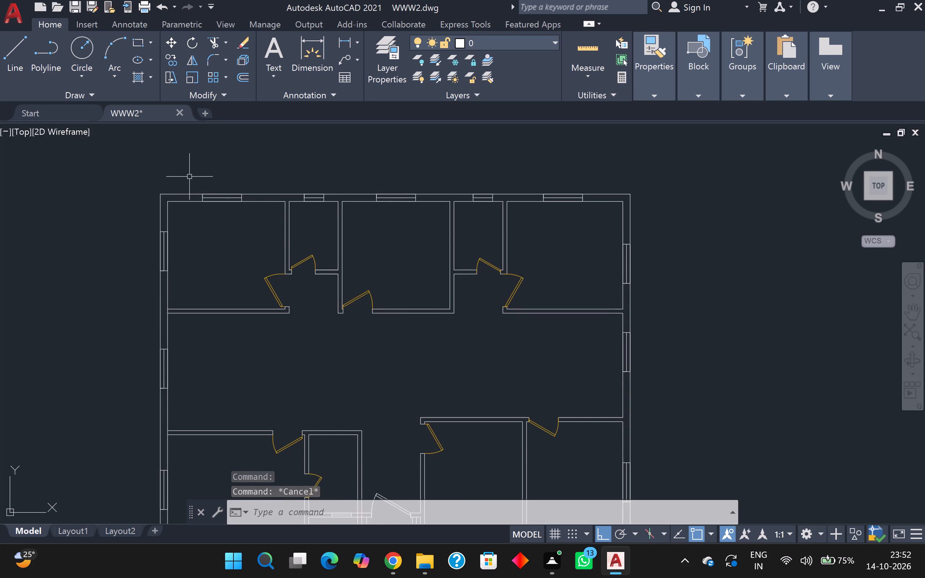
pyautogui.click(189, 176)
pyautogui.click(244, 216)
pyautogui.moveTo(212, 255); pyautogui.dragTo(268, 181, button='middle')
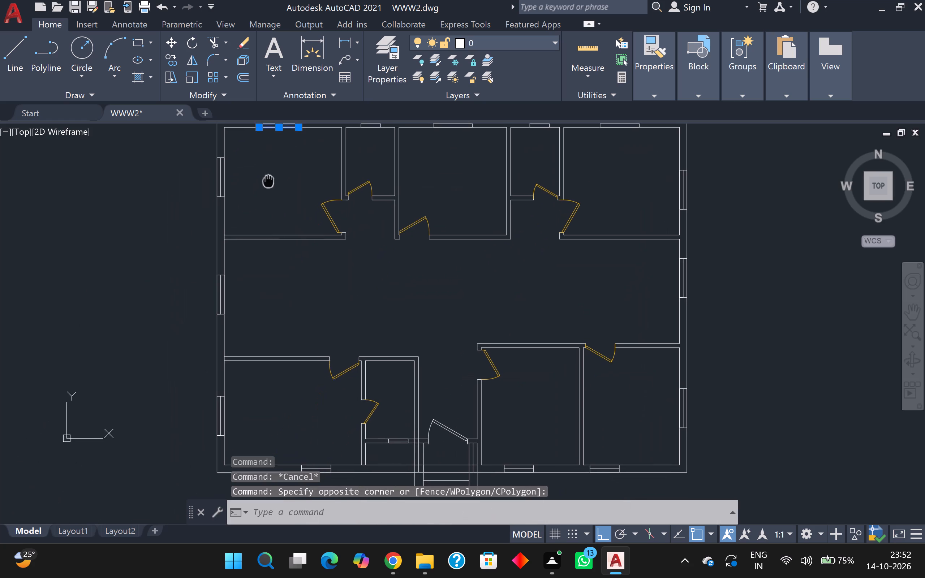
pyautogui.click(186, 146)
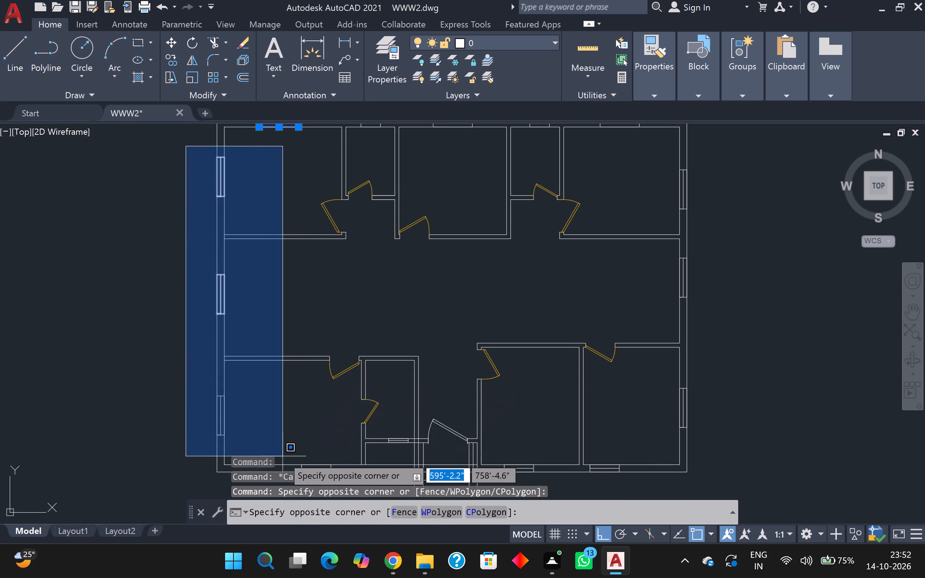
pyautogui.click(277, 450)
pyautogui.moveTo(306, 310); pyautogui.dragTo(292, 315, button='middle')
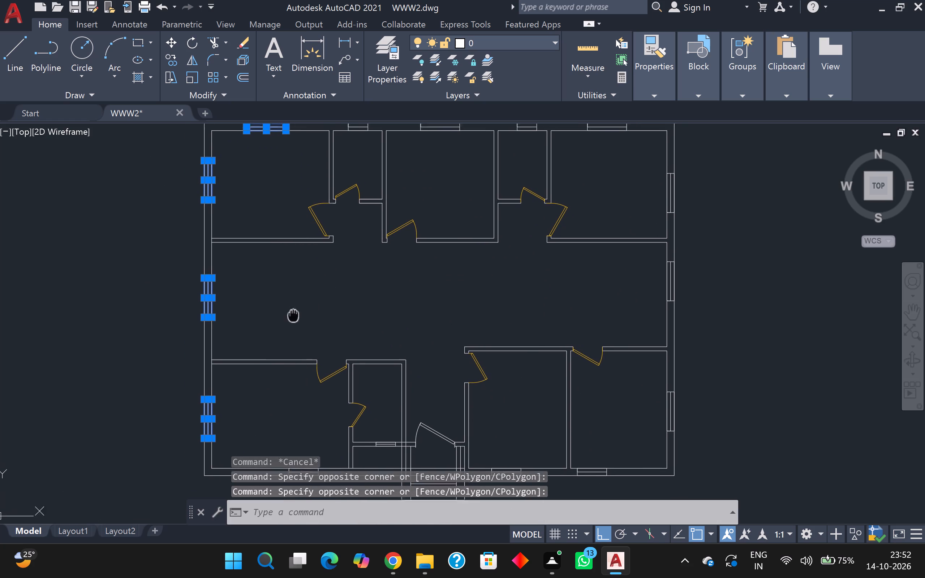
pyautogui.moveTo(292, 315); pyautogui.dragTo(273, 328, button='middle')
pyautogui.moveTo(338, 174); pyautogui.dragTo(331, 255, button='middle')
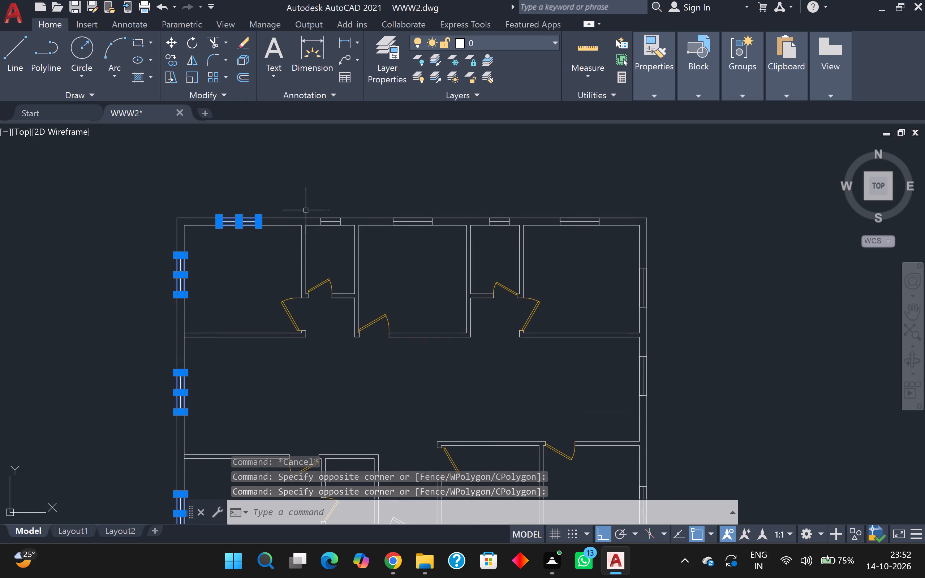
pyautogui.click(306, 194)
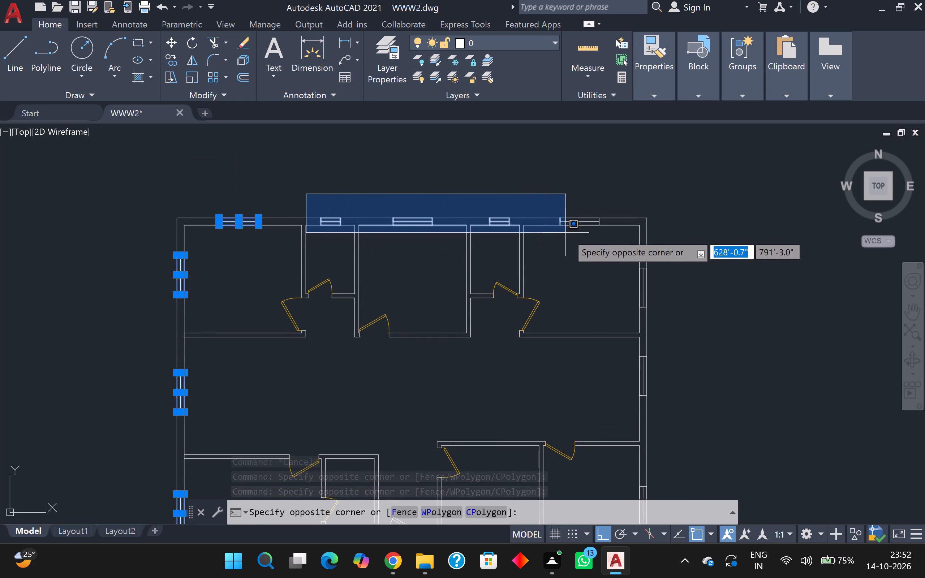
pyautogui.click(611, 237)
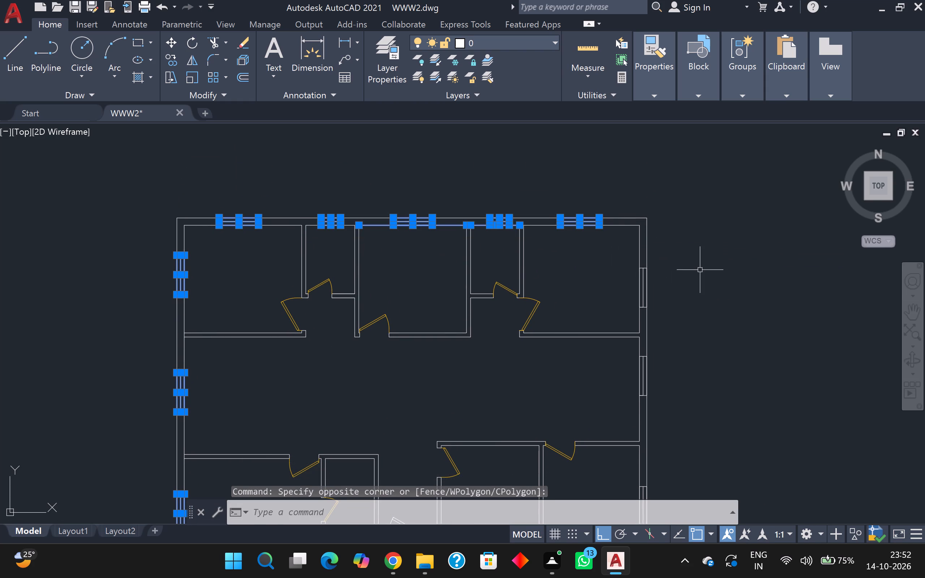
pyautogui.moveTo(704, 269); pyautogui.dragTo(657, 254, button='middle')
pyautogui.moveTo(580, 257); pyautogui.dragTo(547, 209, button='middle')
pyautogui.click(540, 196)
pyautogui.moveTo(624, 318); pyautogui.dragTo(601, 209, button='middle')
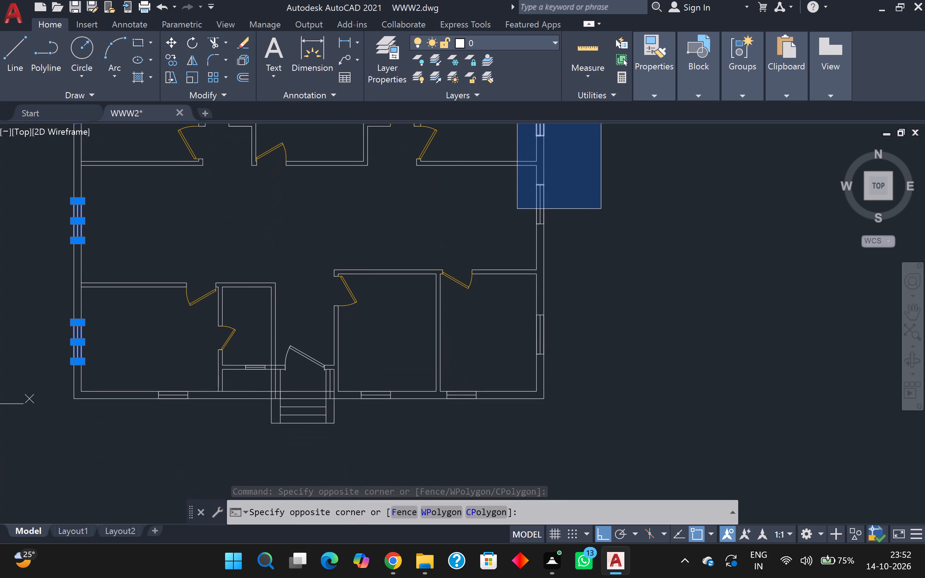
pyautogui.click(584, 361)
pyautogui.moveTo(492, 375); pyautogui.dragTo(529, 304, button='middle')
pyautogui.scroll(1, 301, 328)
pyautogui.scroll(2, 275, 268)
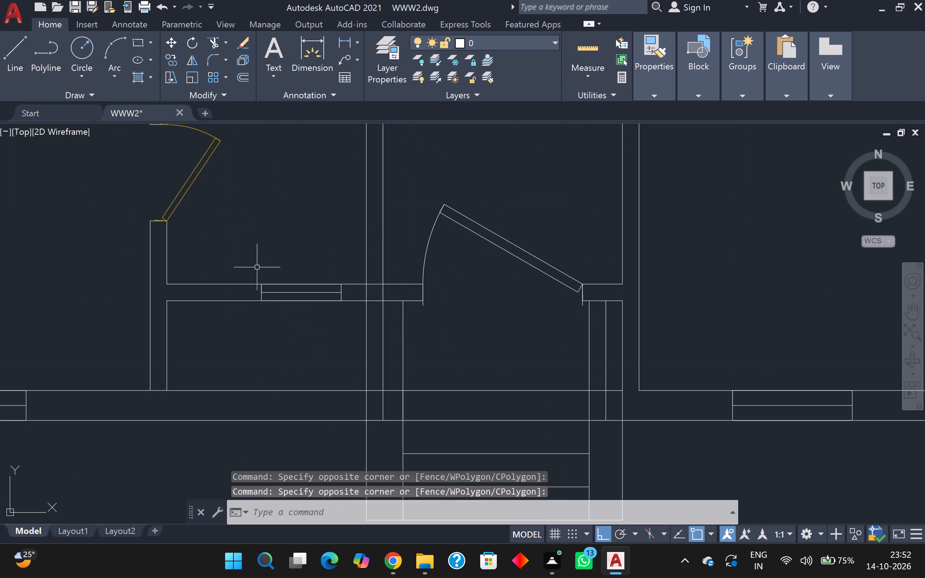
pyautogui.click(251, 267)
pyautogui.click(348, 322)
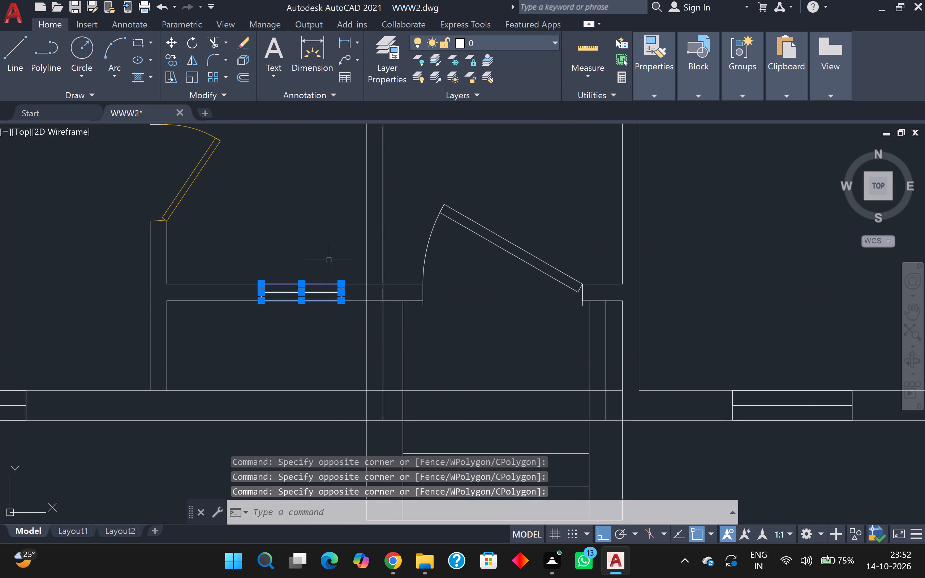
pyautogui.moveTo(329, 257); pyautogui.dragTo(400, 160, button='middle')
pyautogui.scroll(-2, 138, 251)
pyautogui.moveTo(138, 249); pyautogui.dragTo(237, 194, button='middle')
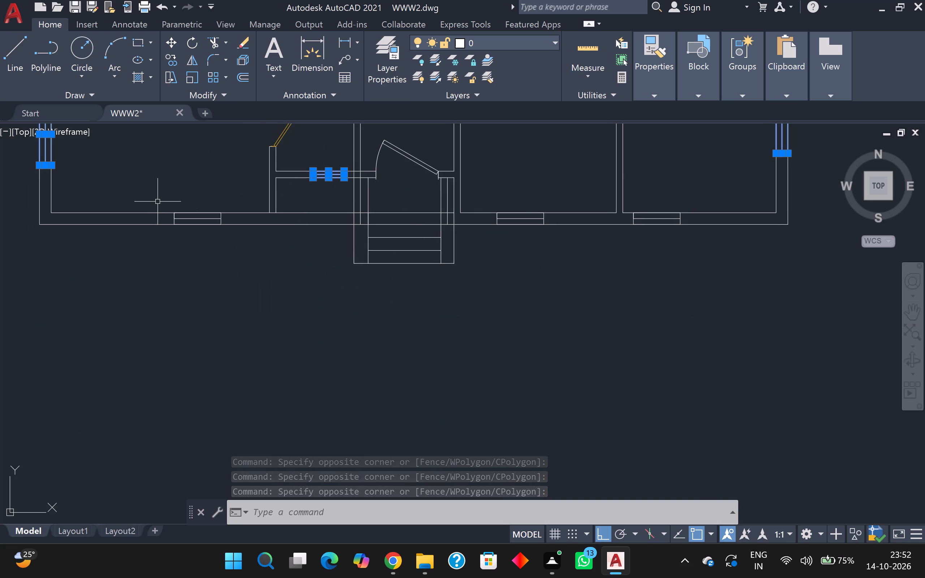
pyautogui.moveTo(159, 198); pyautogui.dragTo(179, 210)
pyautogui.click(246, 262)
pyautogui.scroll(-2, 248, 260)
pyautogui.moveTo(355, 282); pyautogui.dragTo(311, 323, button='middle')
pyautogui.scroll(2, 307, 271)
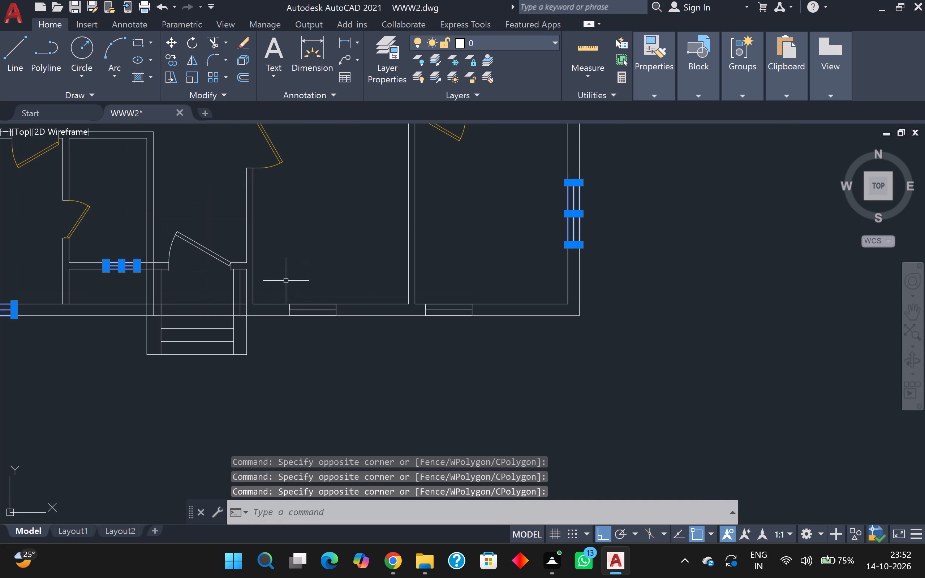
pyautogui.click(285, 281)
pyautogui.click(410, 365)
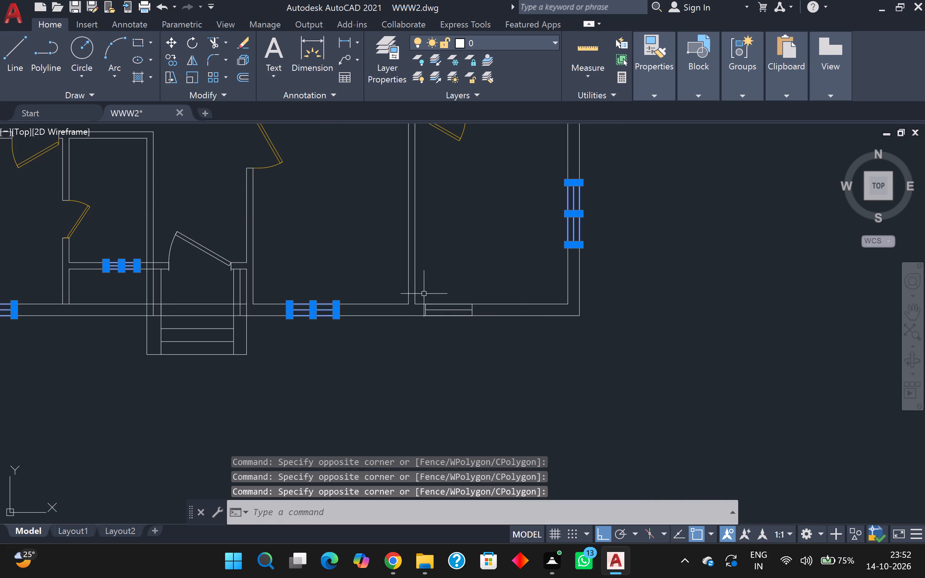
pyautogui.click(424, 294)
pyautogui.click(481, 345)
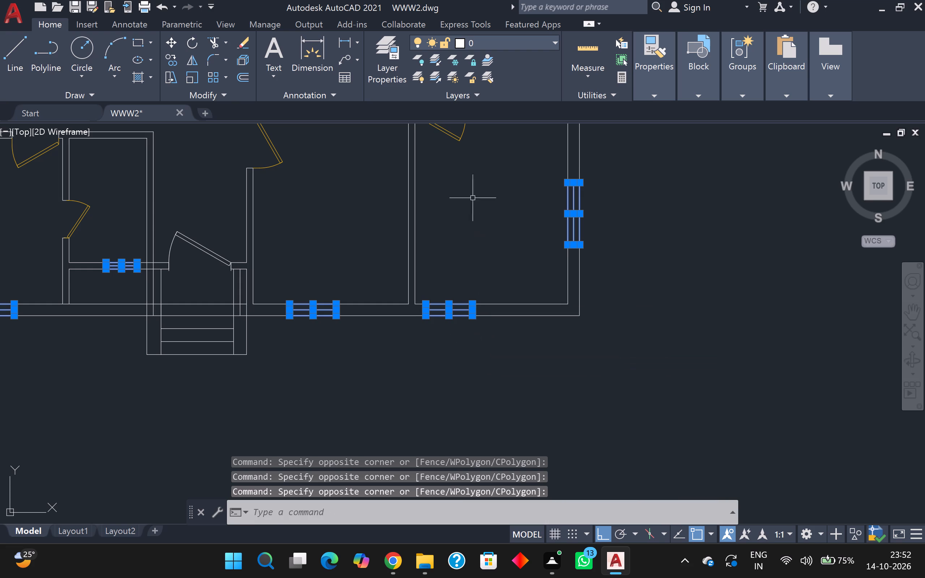
pyautogui.click(555, 43)
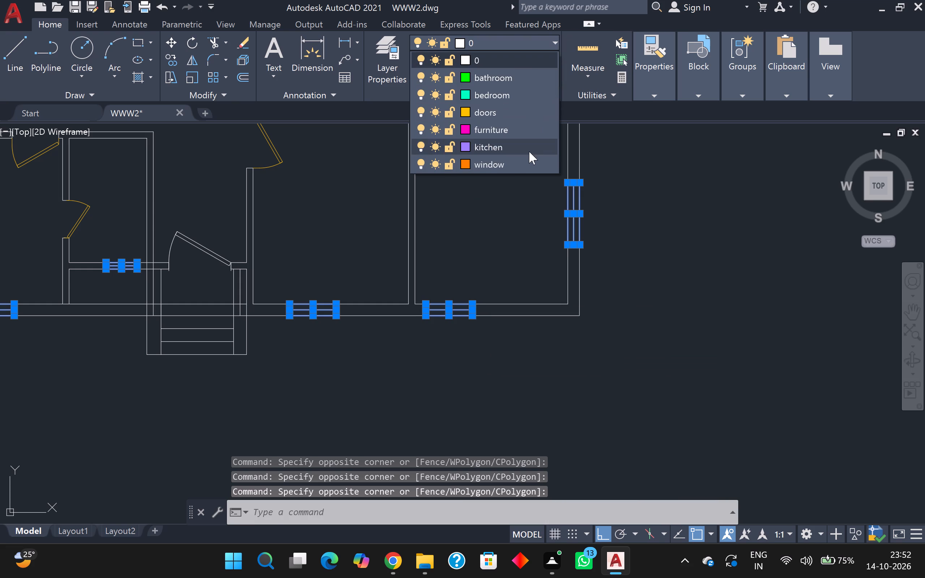
pyautogui.click(512, 164)
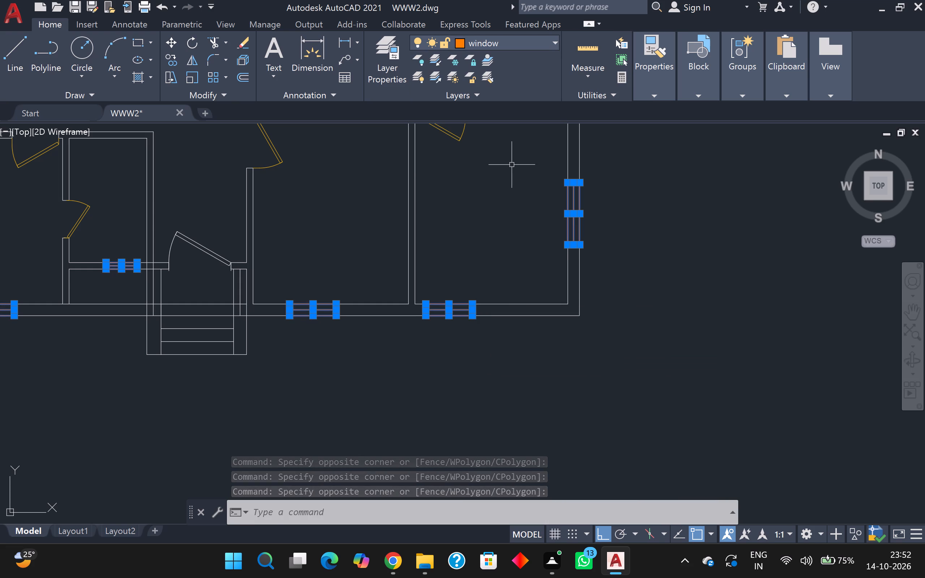
pyautogui.press('Escape')
# Move the entrance door above the front steps to the doors layer.
pyautogui.scroll(-2, 512, 165)
pyautogui.moveTo(512, 164); pyautogui.dragTo(515, 228, button='middle')
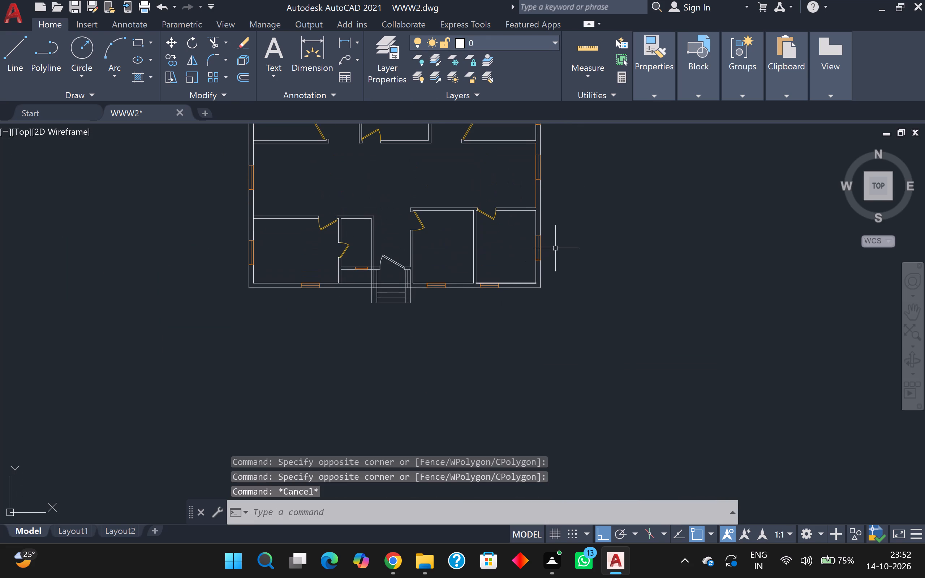
pyautogui.moveTo(560, 232); pyautogui.dragTo(536, 290, button='middle')
pyautogui.scroll(2, 524, 275)
pyautogui.scroll(-2, 524, 272)
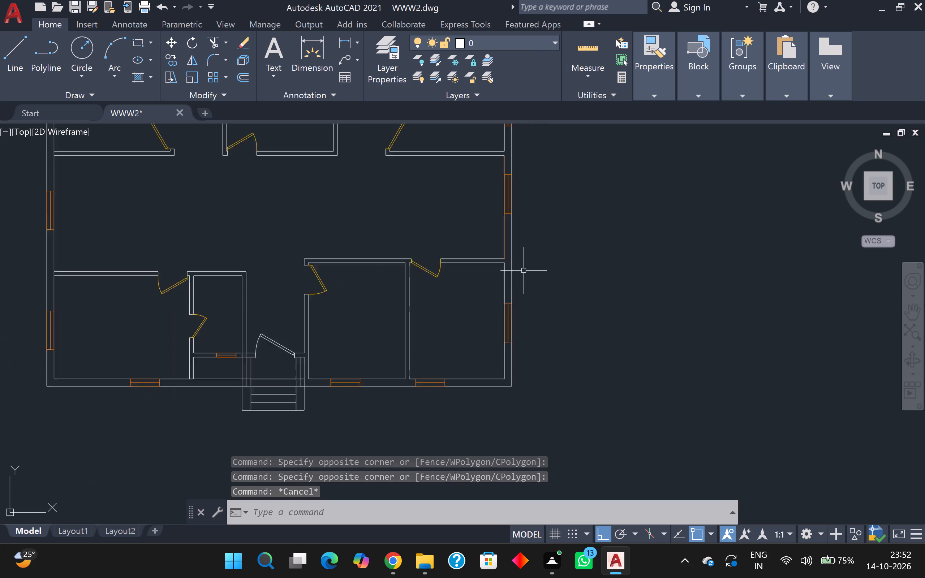
pyautogui.scroll(-1, 524, 271)
pyautogui.scroll(3, 462, 285)
pyautogui.click(334, 346)
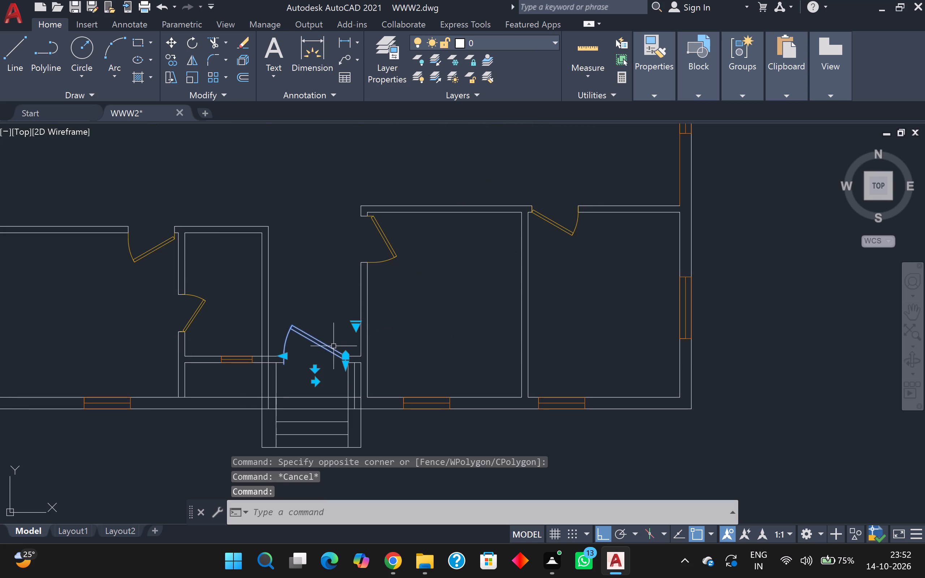
pyautogui.click(554, 38)
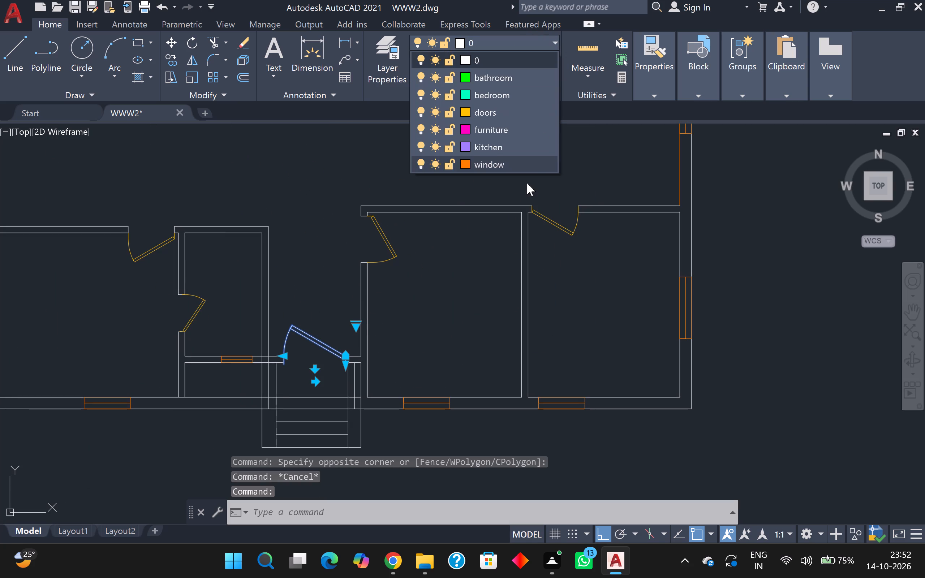
pyautogui.click(516, 117)
pyautogui.press('Escape')
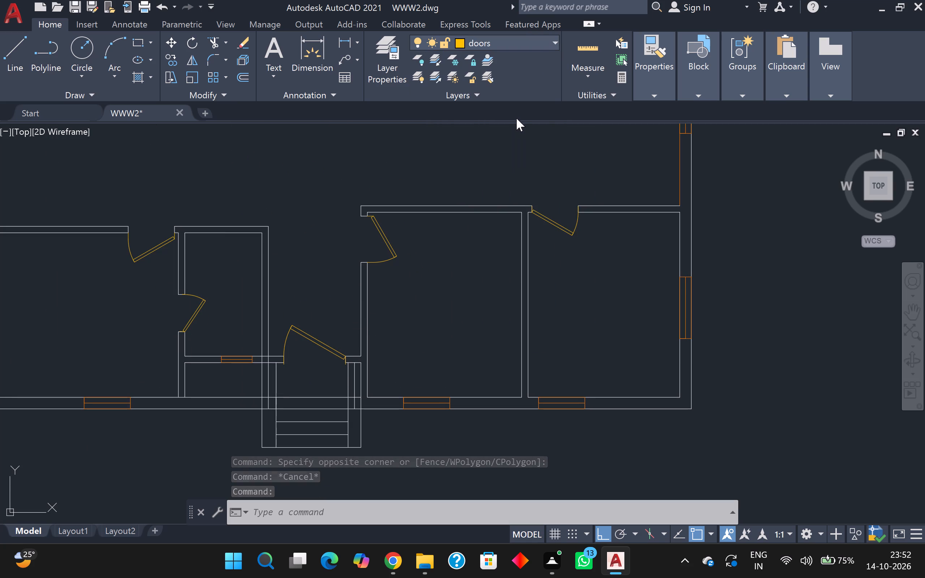
pyautogui.scroll(-1, 524, 142)
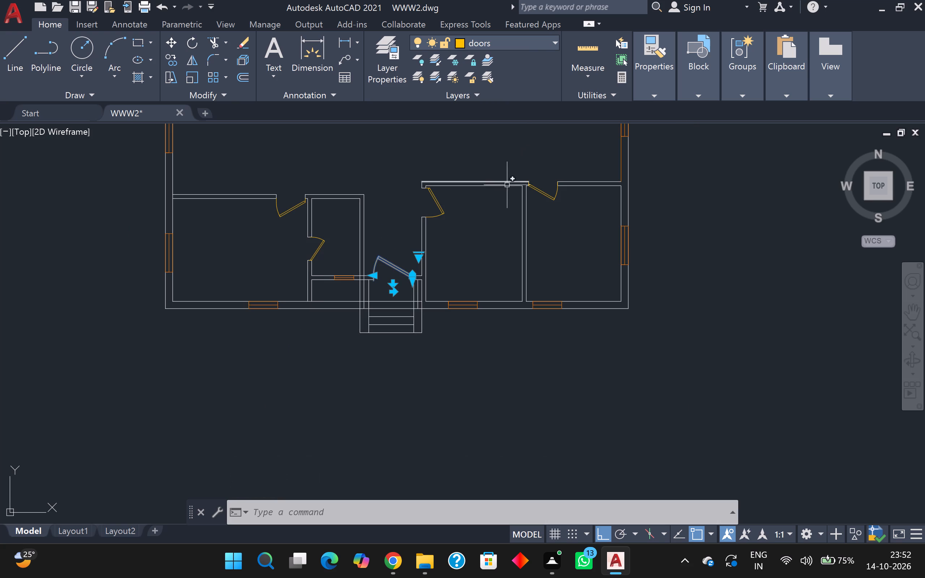
pyautogui.press('Escape')
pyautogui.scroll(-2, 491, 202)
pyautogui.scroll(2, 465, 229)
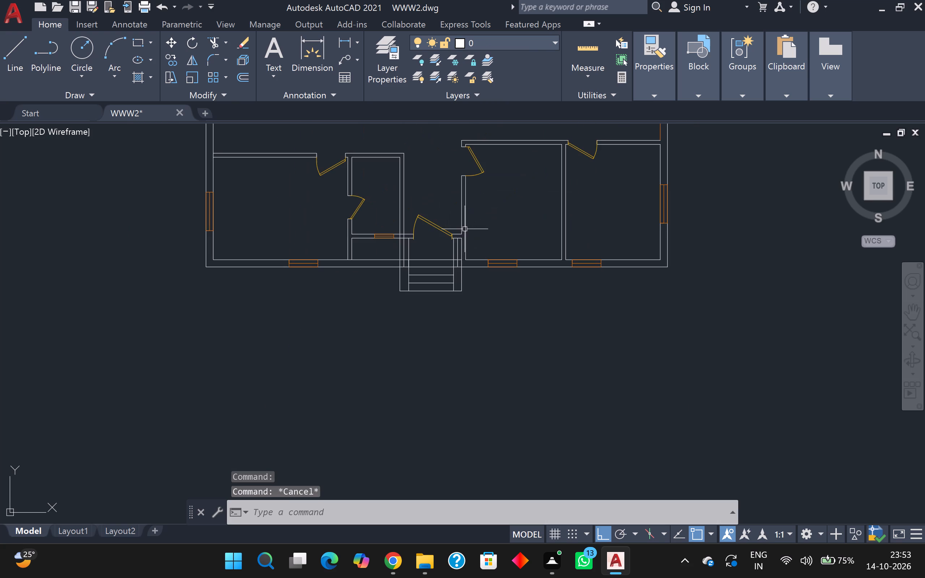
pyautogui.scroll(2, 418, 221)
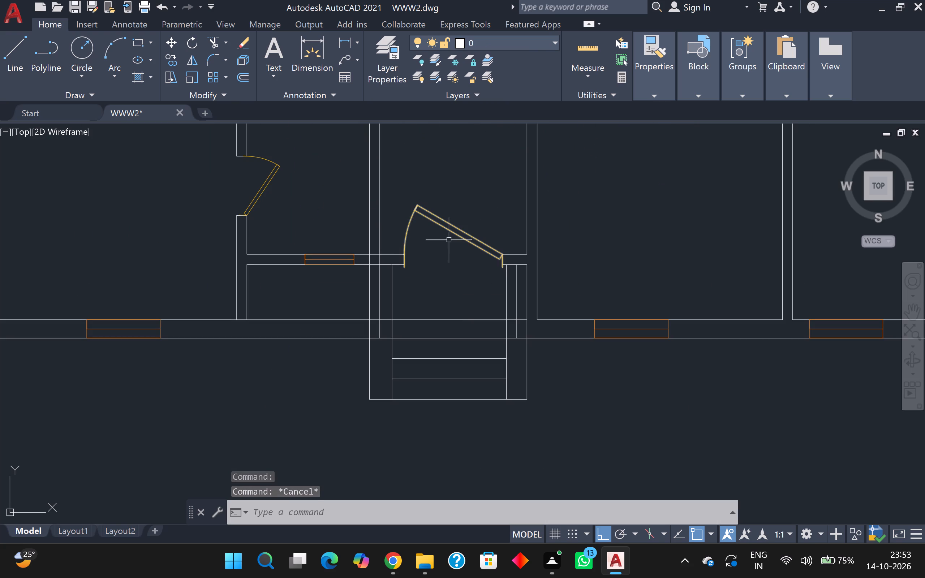
# Trim overlapping wall lines at the junction between the small window and entrance door, keeping the window wall's south line continuous across it.
pyautogui.click(216, 40)
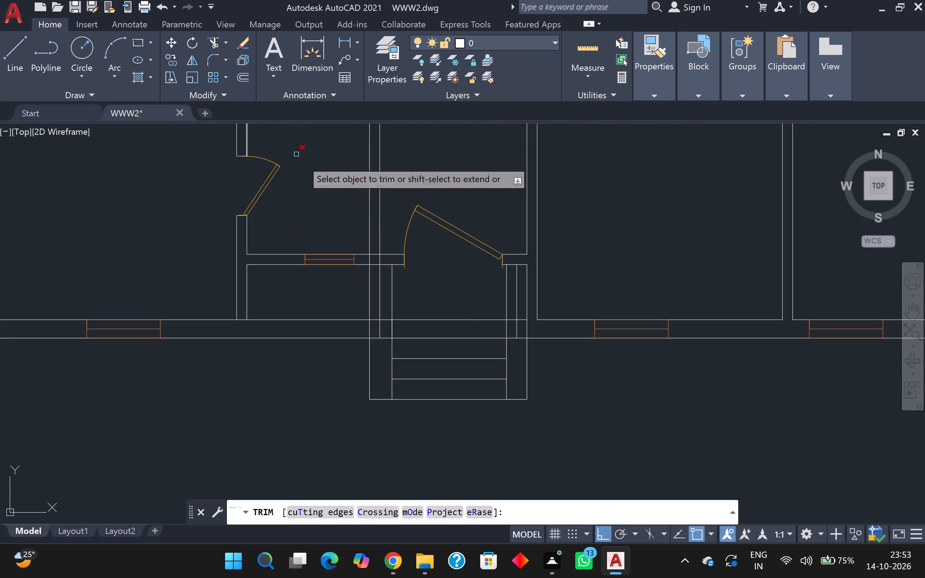
pyautogui.scroll(3, 384, 266)
pyautogui.click(360, 252)
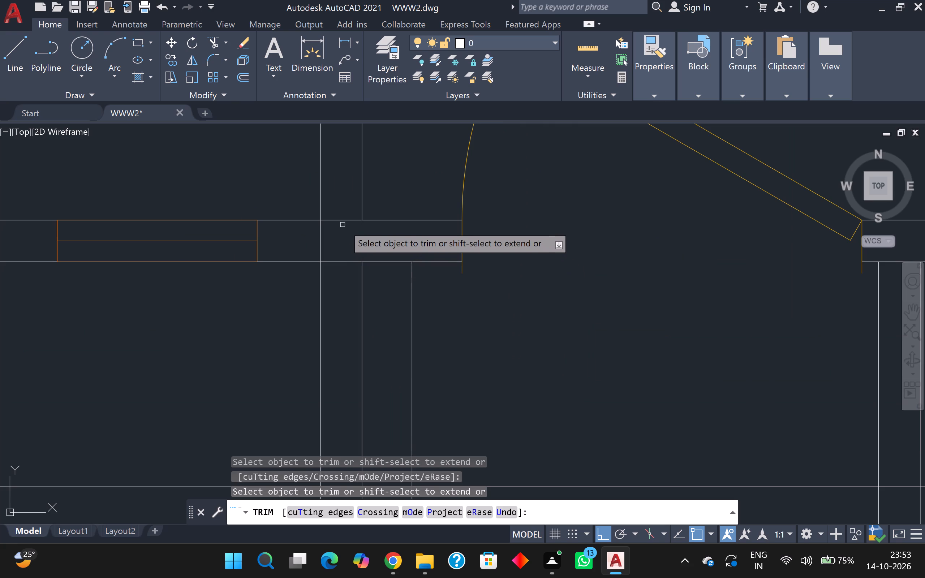
pyautogui.click(344, 219)
pyautogui.click(349, 261)
pyautogui.scroll(-2, 349, 261)
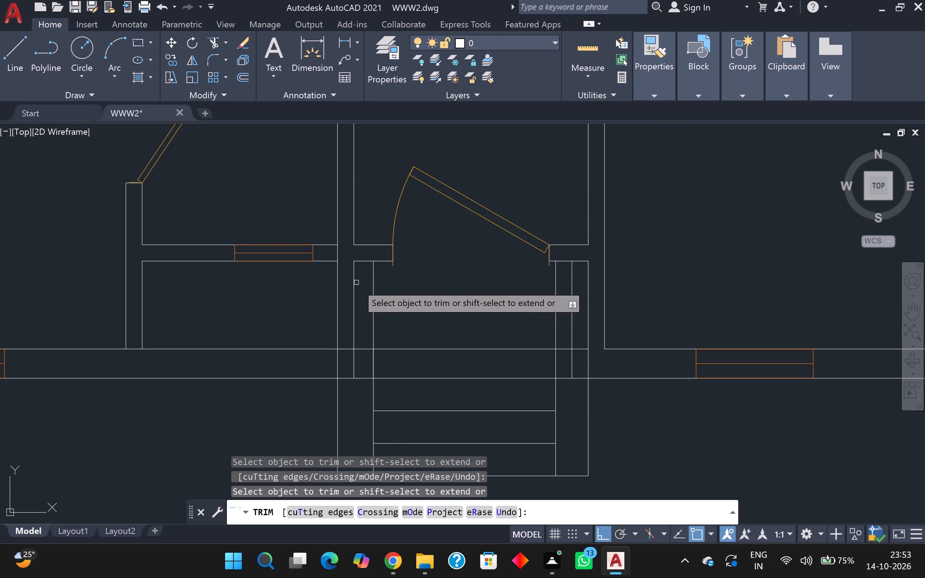
pyautogui.scroll(2, 361, 297)
pyautogui.scroll(-3, 361, 297)
pyautogui.scroll(1, 373, 298)
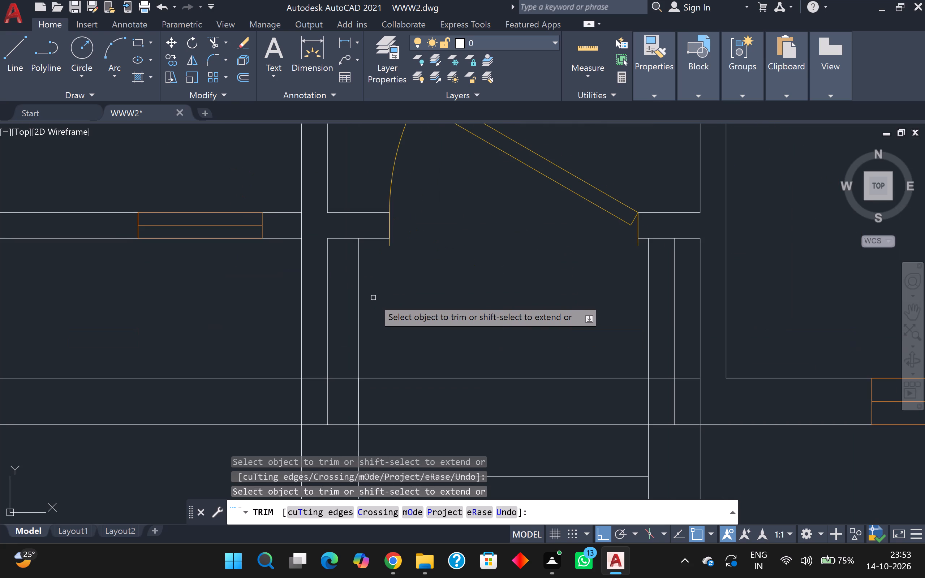
pyautogui.scroll(1, 373, 298)
pyautogui.hotkey('ctrl', 'z')
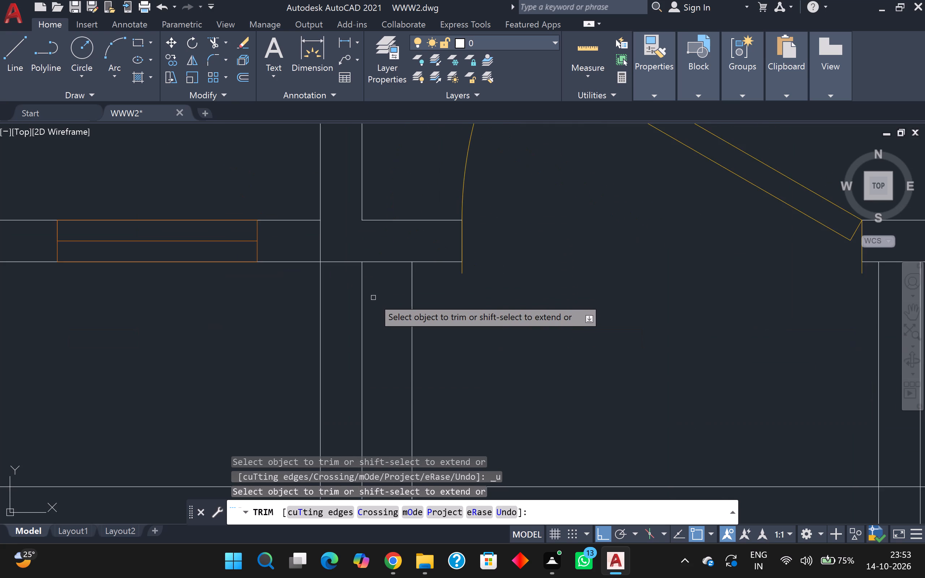
pyautogui.scroll(-2, 372, 289)
pyautogui.scroll(-1, 407, 317)
pyautogui.moveTo(409, 314); pyautogui.dragTo(480, 285, button='middle')
pyautogui.scroll(-1, 420, 310)
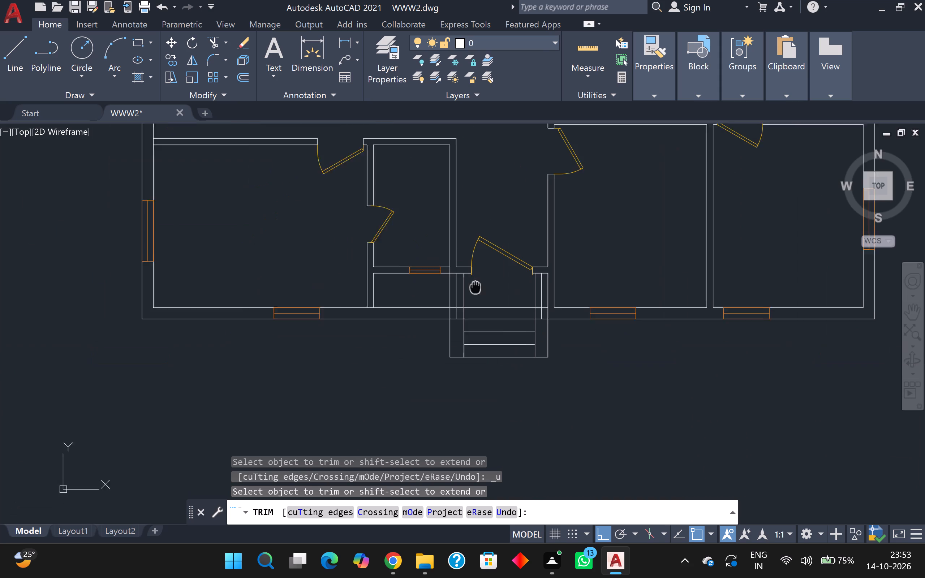
pyautogui.moveTo(480, 285); pyautogui.dragTo(486, 284, button='middle')
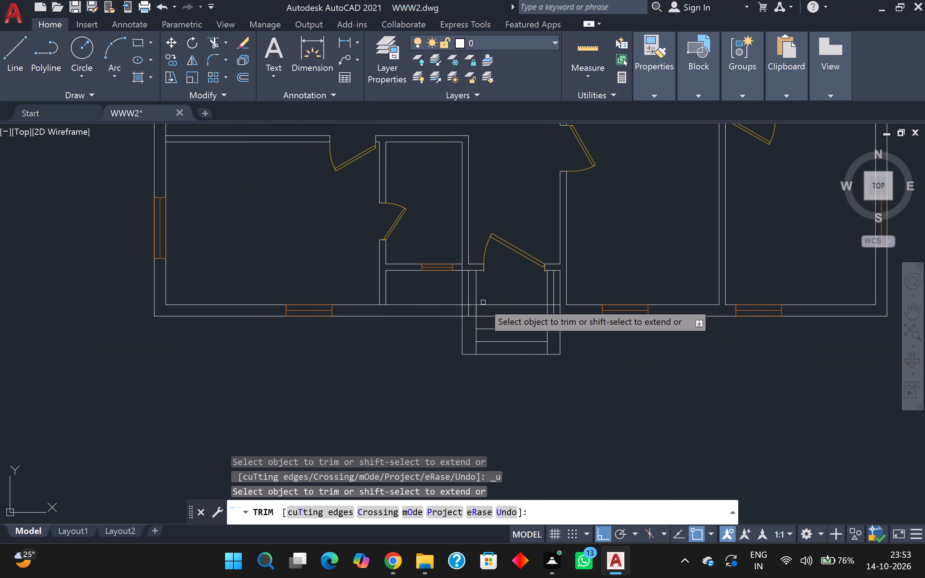
pyautogui.scroll(2, 355, 323)
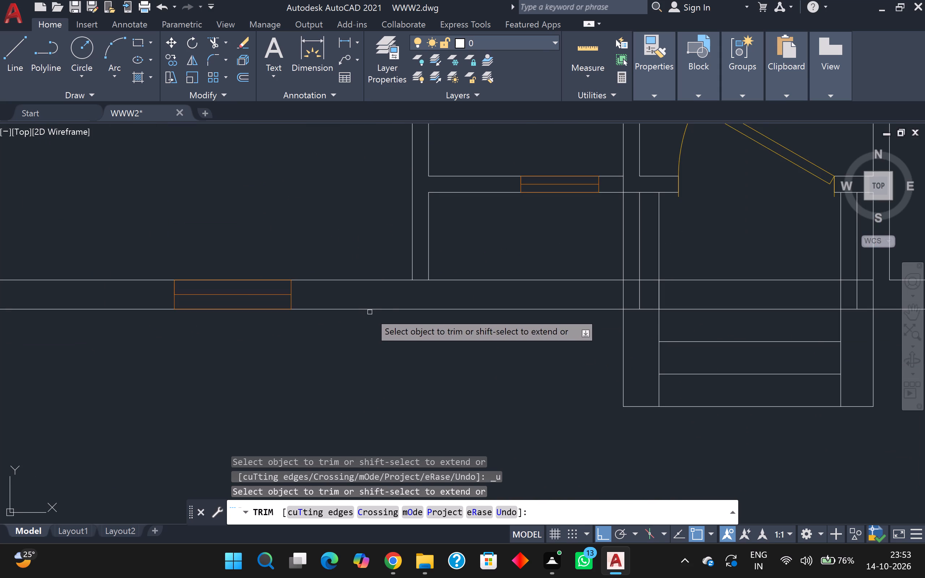
pyautogui.press('Escape')
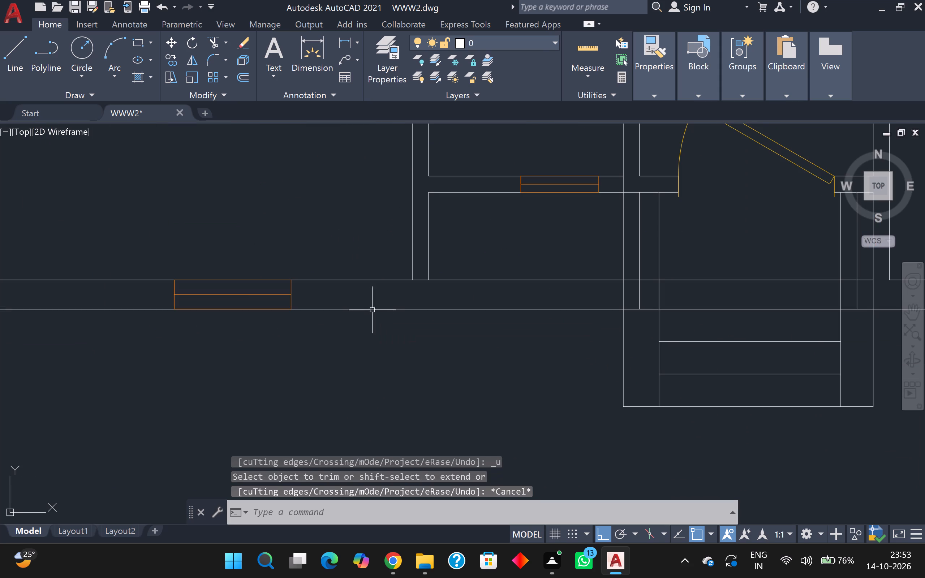
# Extend both lines of the southwest room's east wall down to the outer south wall line.
pyautogui.scroll(1, 438, 292)
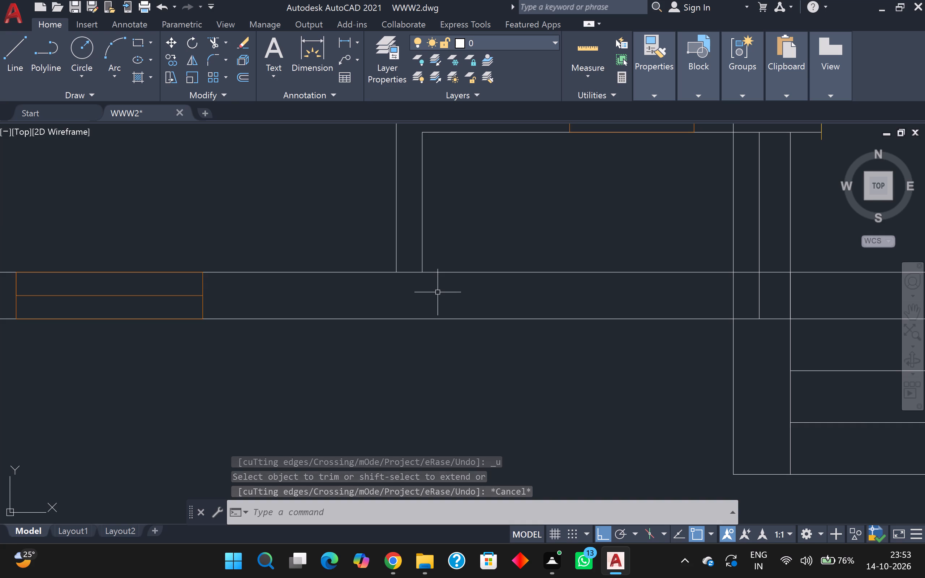
pyautogui.scroll(-2, 438, 292)
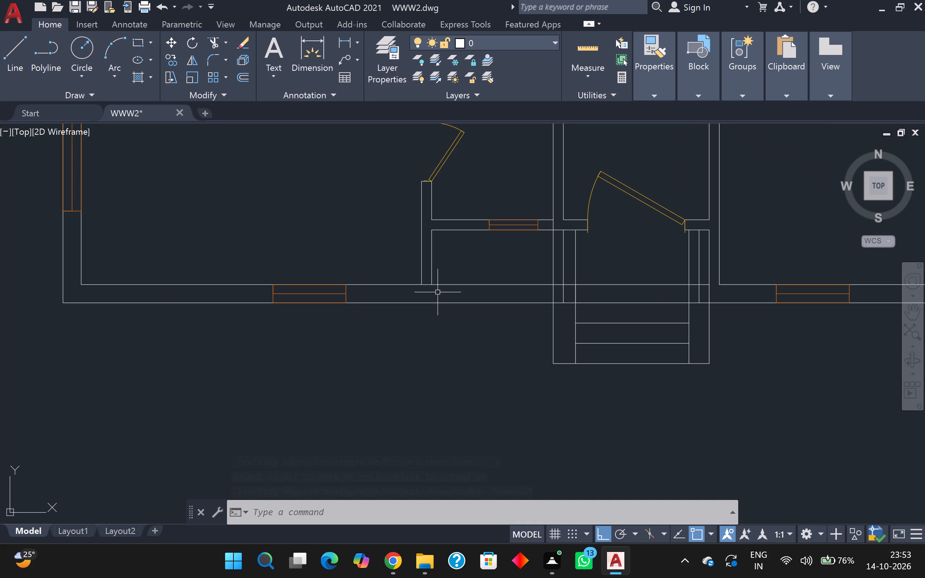
pyautogui.click(210, 36)
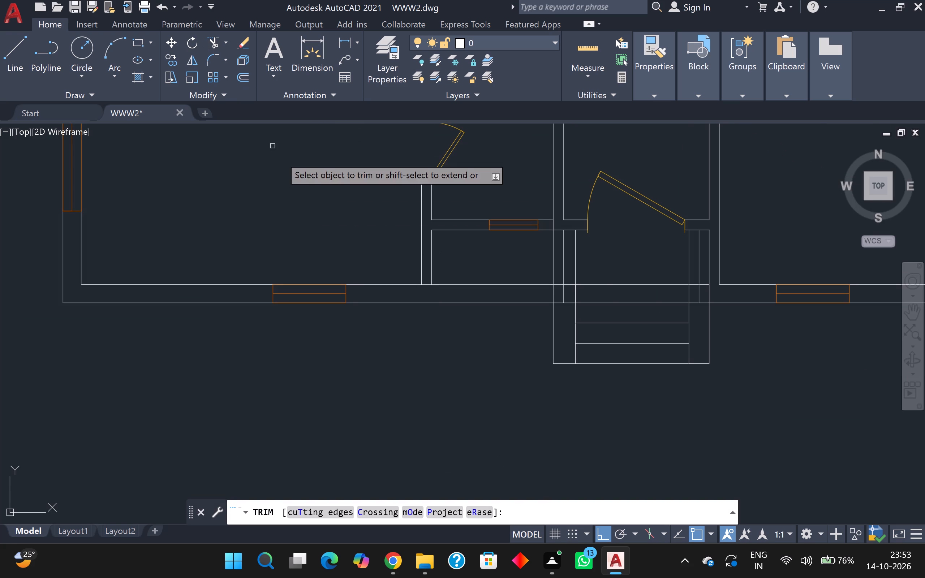
pyautogui.keyDown('shift'); pyautogui.click(431, 273); pyautogui.keyUp('shift')
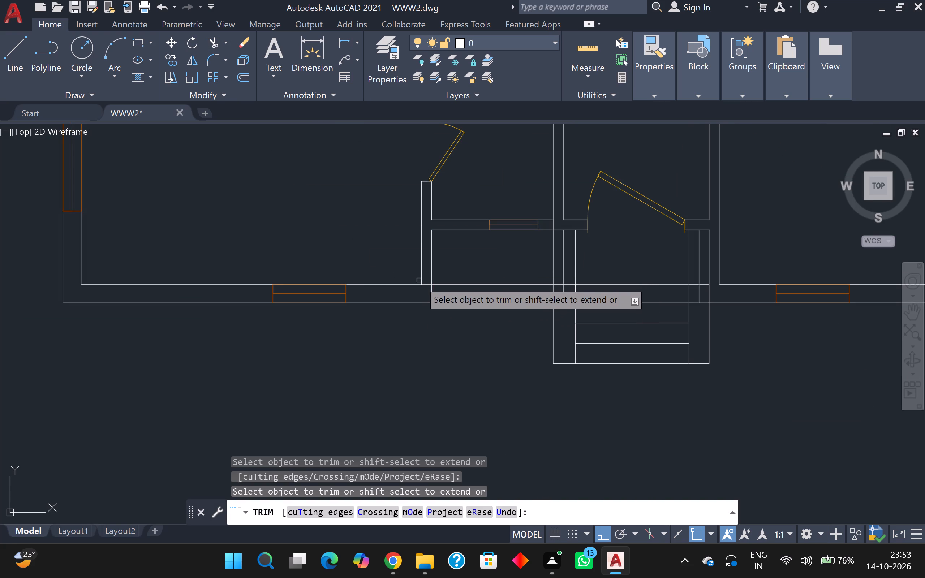
pyautogui.keyDown('shift'); pyautogui.click(422, 273); pyautogui.keyUp('shift')
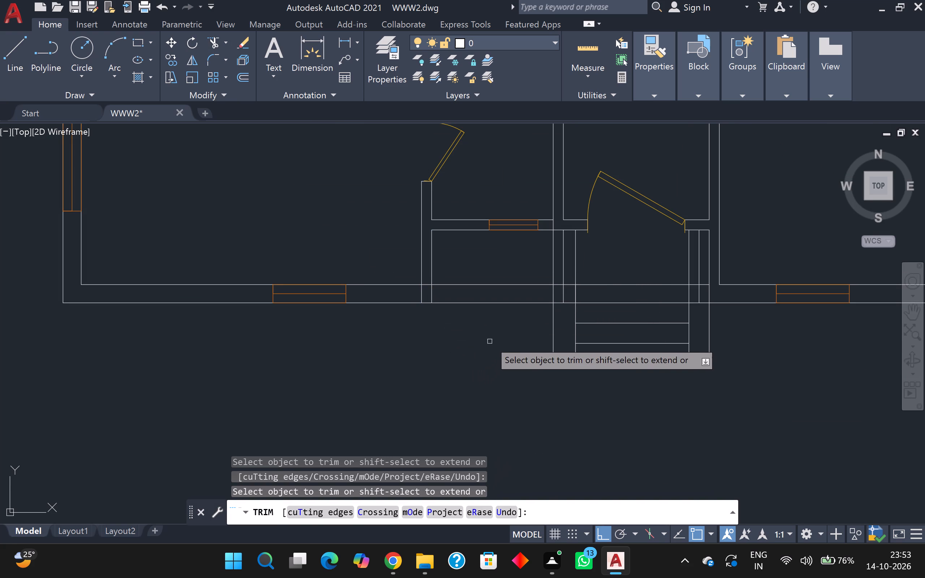
# Trim away both south wall lines between the southwest room's east wall and the entrance steps.
pyautogui.click(490, 340)
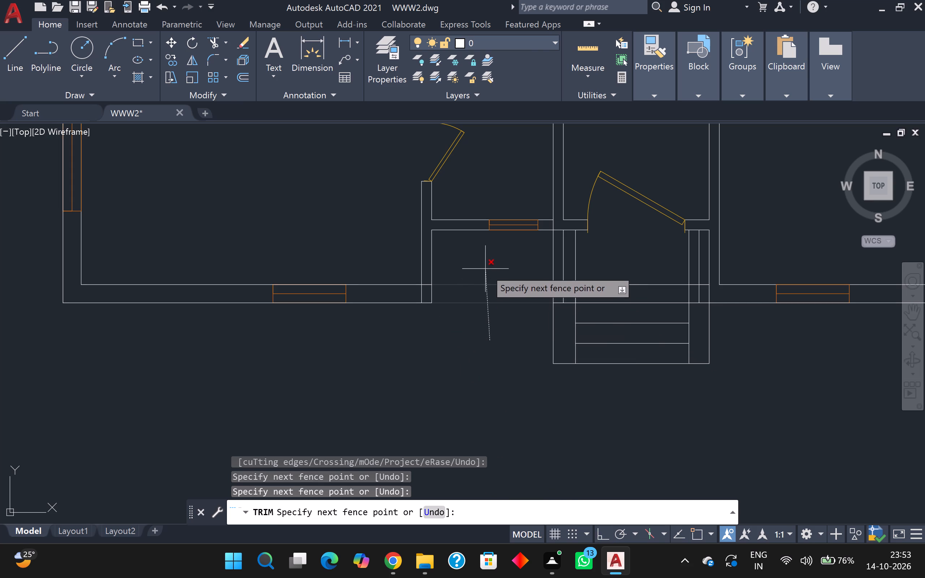
pyautogui.click(487, 265)
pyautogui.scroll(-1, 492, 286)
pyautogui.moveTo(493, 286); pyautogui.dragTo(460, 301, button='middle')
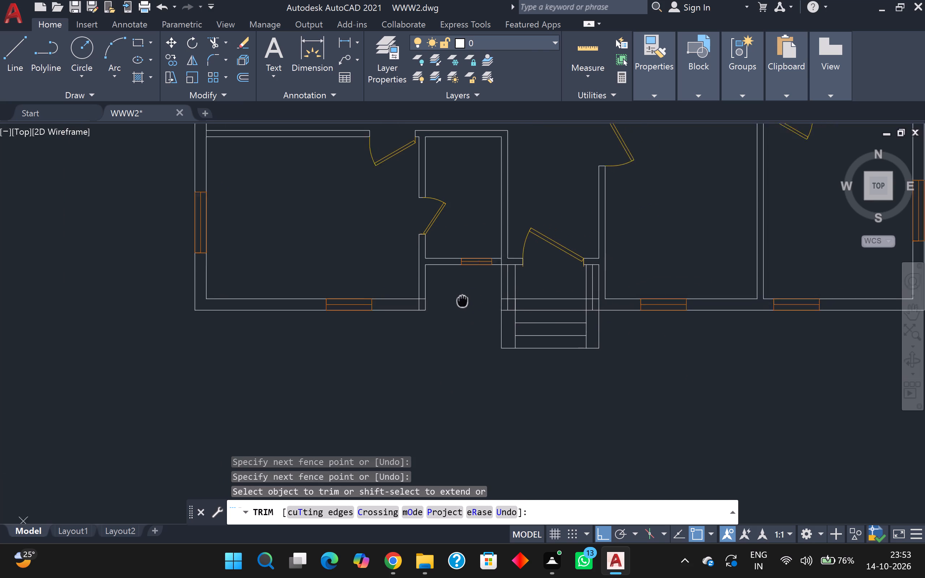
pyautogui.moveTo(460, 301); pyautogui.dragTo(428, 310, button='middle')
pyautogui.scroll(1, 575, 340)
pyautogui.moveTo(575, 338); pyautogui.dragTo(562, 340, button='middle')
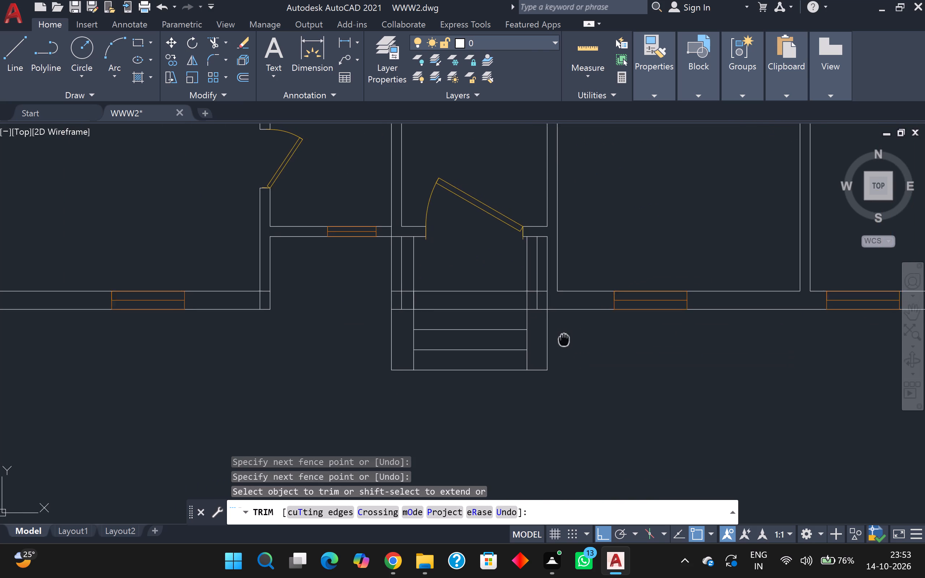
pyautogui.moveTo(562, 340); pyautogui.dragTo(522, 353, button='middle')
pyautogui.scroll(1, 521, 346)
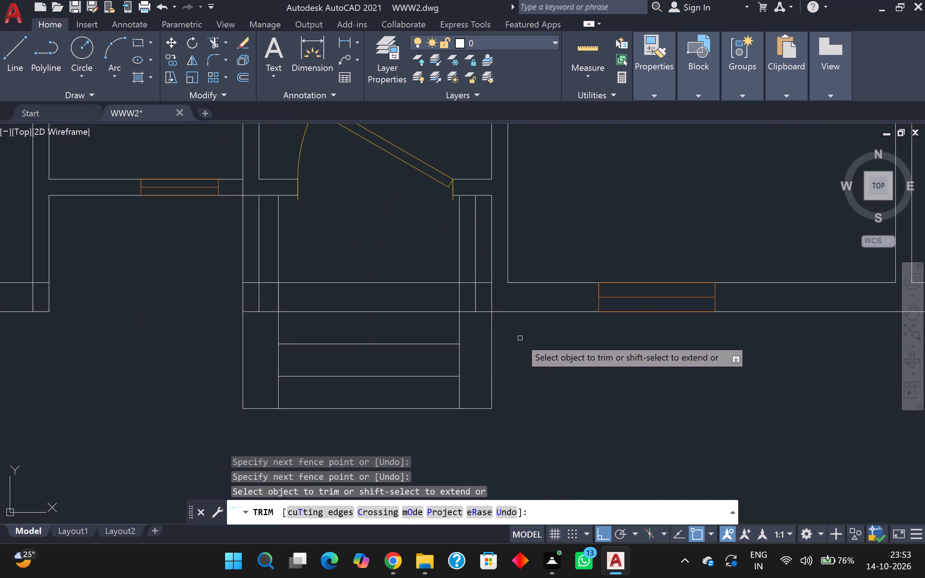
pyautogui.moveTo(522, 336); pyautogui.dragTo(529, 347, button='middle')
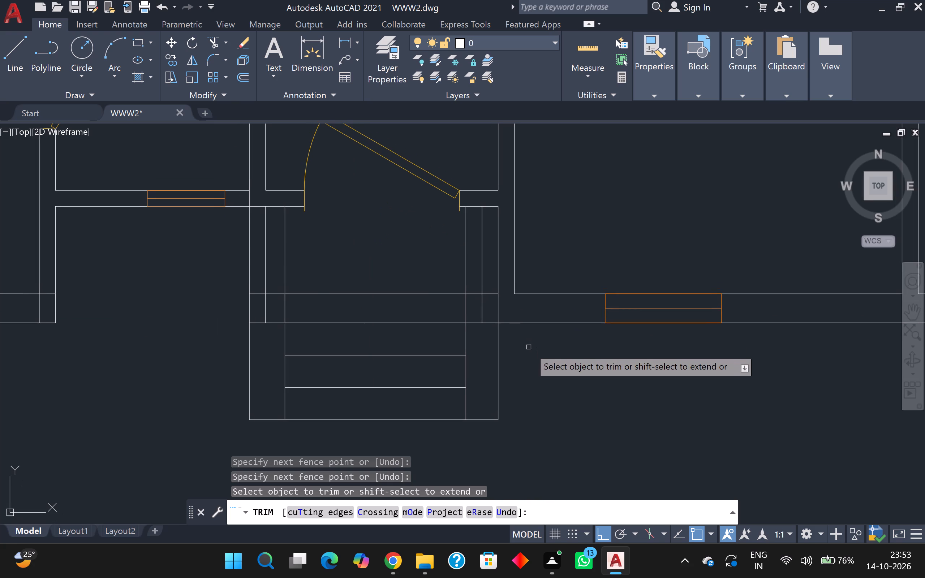
# Apply a Solid hatch to the southwest room's south wall around its window, the southeast corner, and the adjoining wall up to the small window.
pyautogui.scroll(-2, 551, 350)
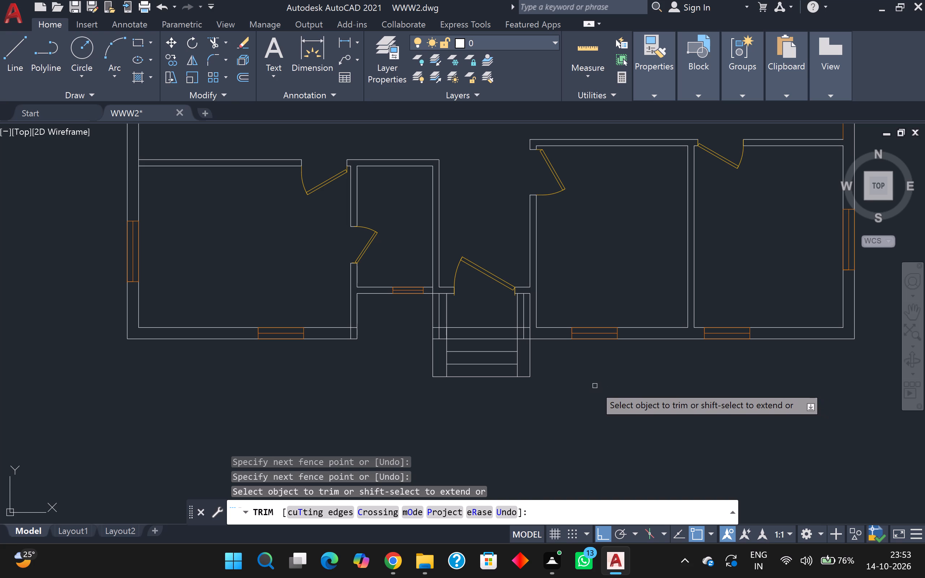
pyautogui.click(139, 75)
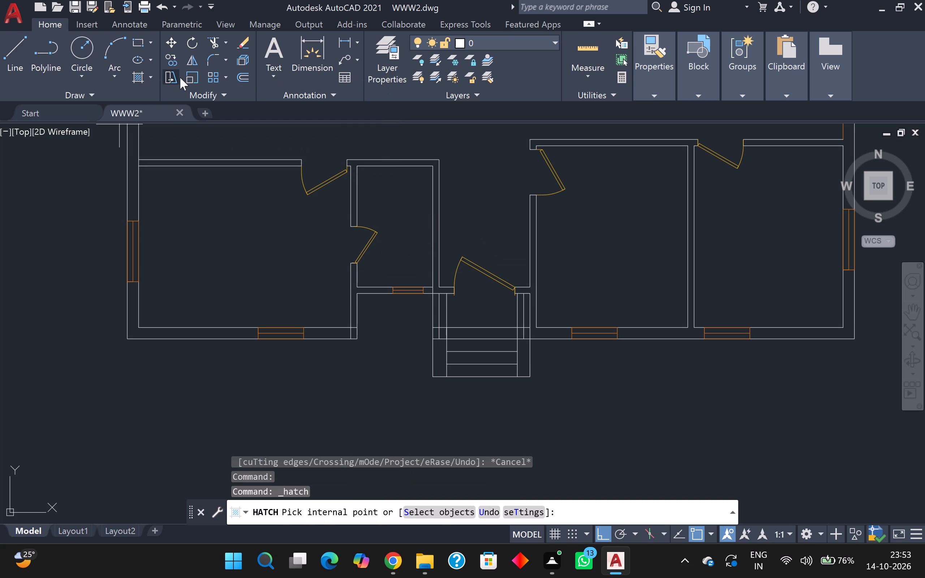
pyautogui.click(149, 65)
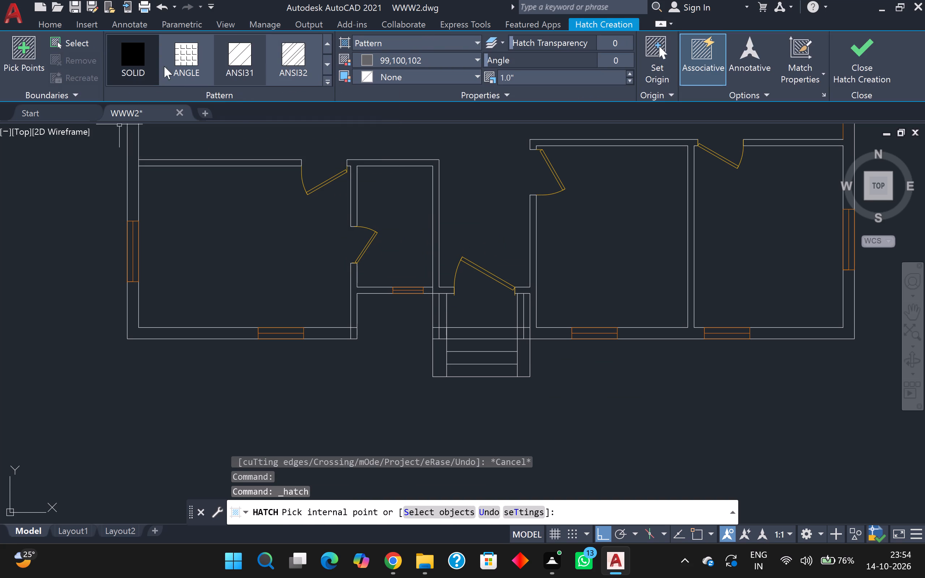
pyautogui.click(365, 62)
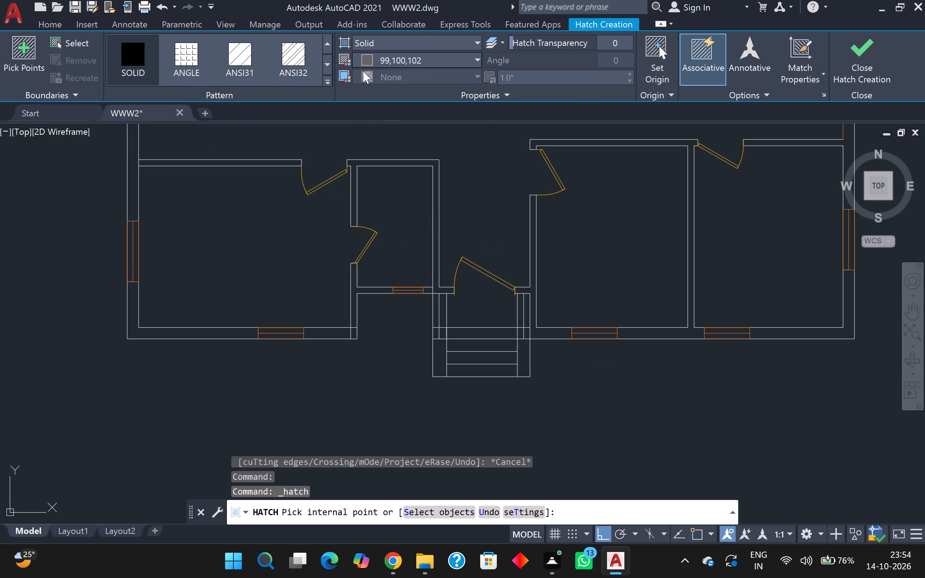
pyautogui.click(365, 149)
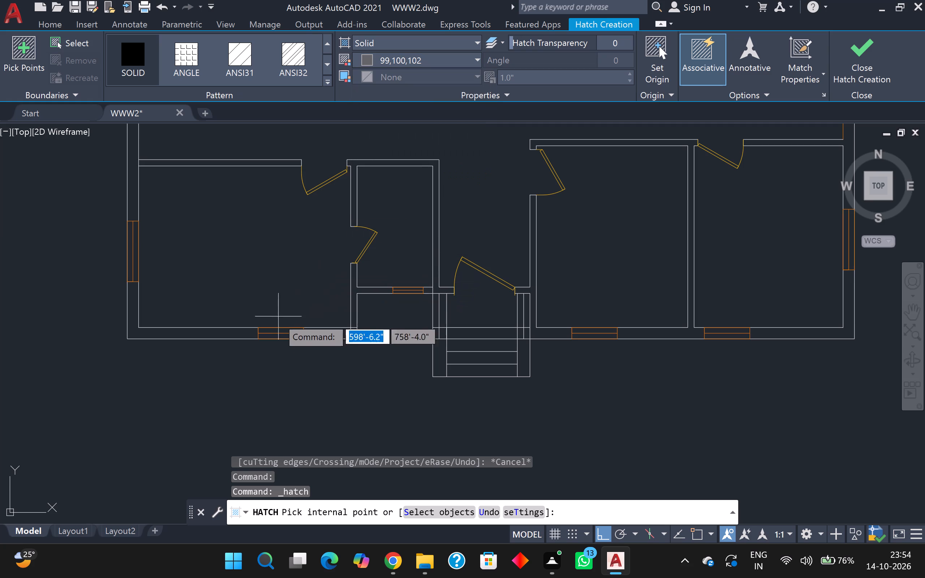
pyautogui.click(236, 328)
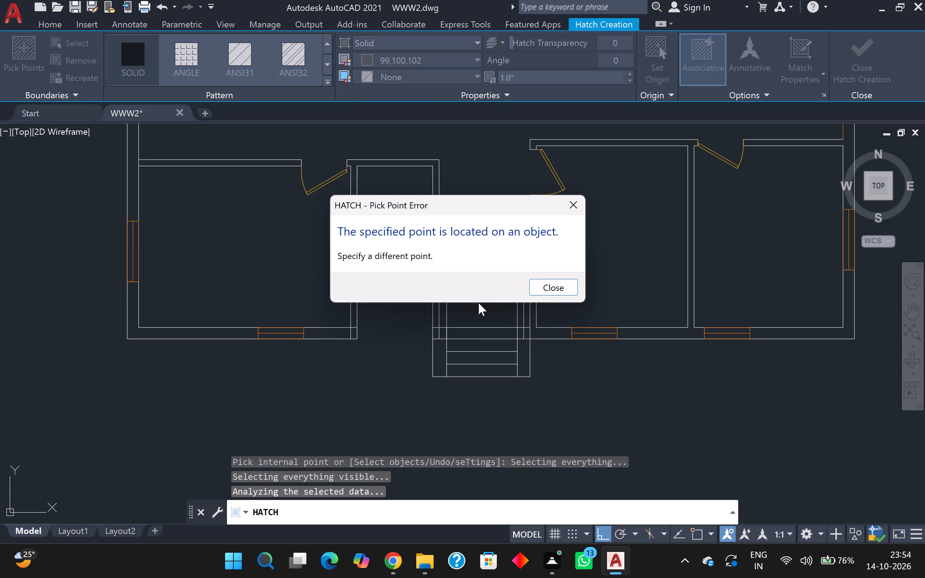
pyautogui.click(568, 199)
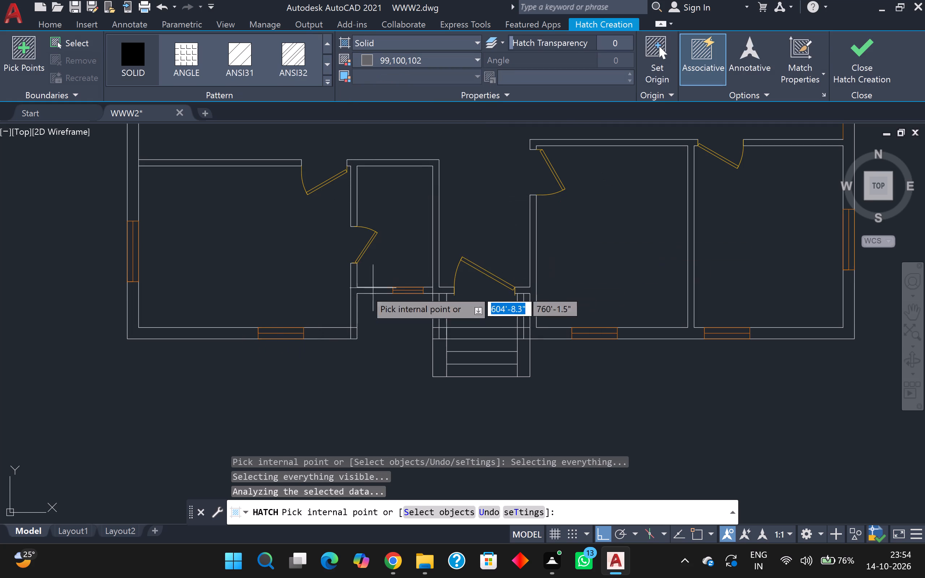
pyautogui.scroll(3, 224, 328)
pyautogui.click(225, 340)
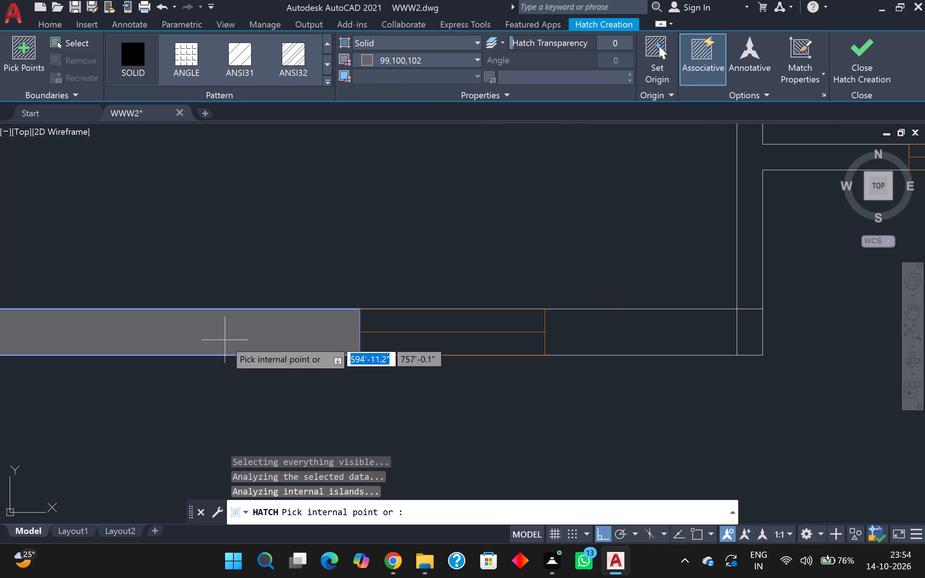
pyautogui.moveTo(630, 348); pyautogui.dragTo(633, 354)
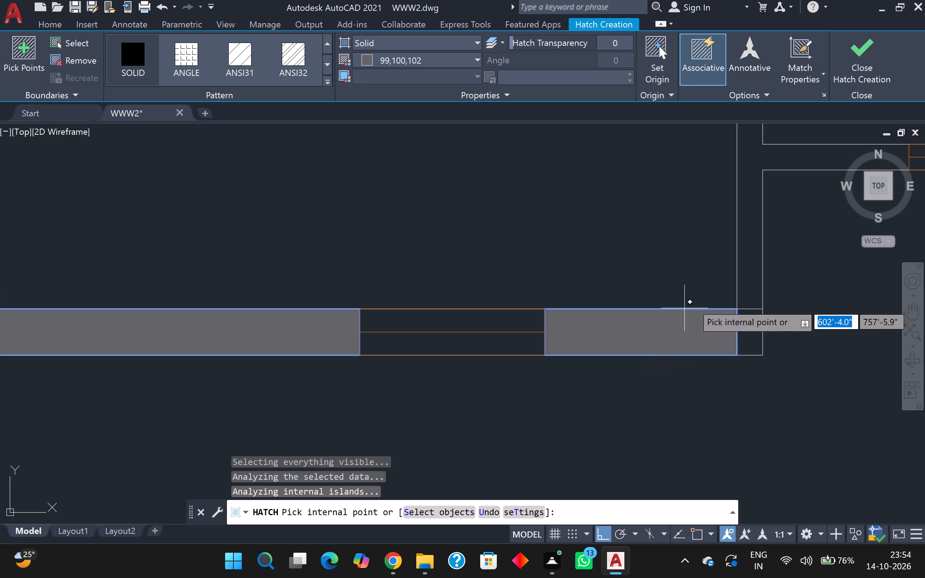
pyautogui.click(748, 343)
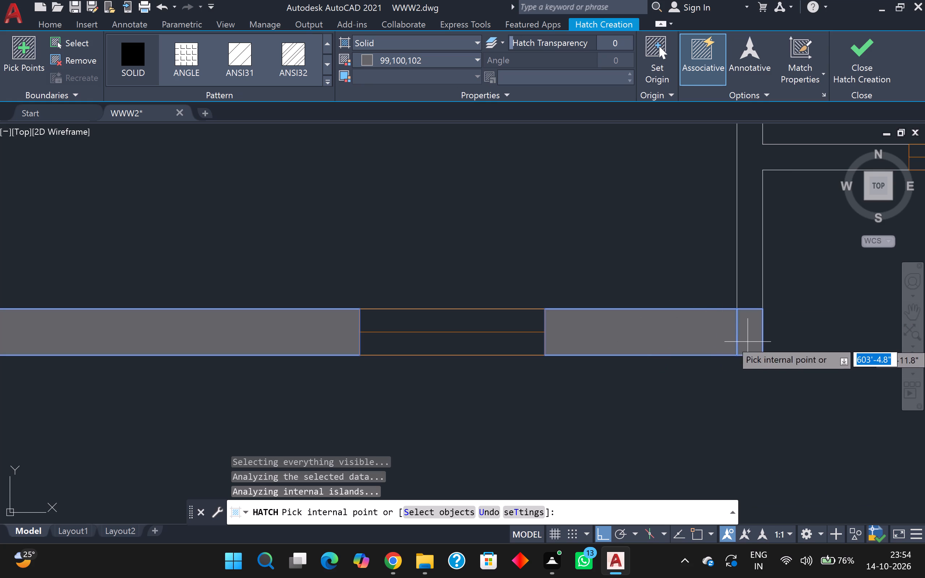
pyautogui.click(748, 289)
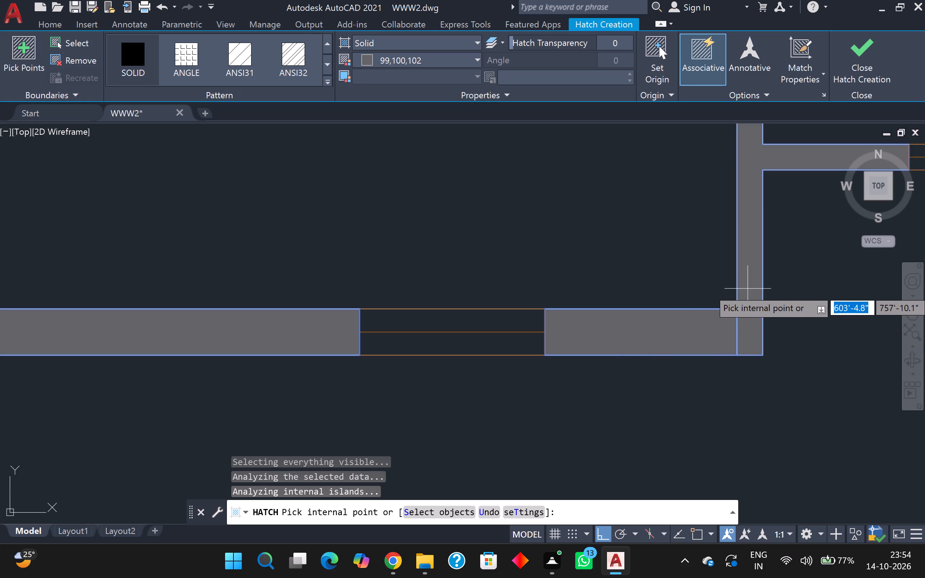
# Add the short wall segment just east of the small window to the solid hatch.
pyautogui.scroll(-2, 748, 289)
pyautogui.moveTo(688, 241); pyautogui.dragTo(421, 238, button='middle')
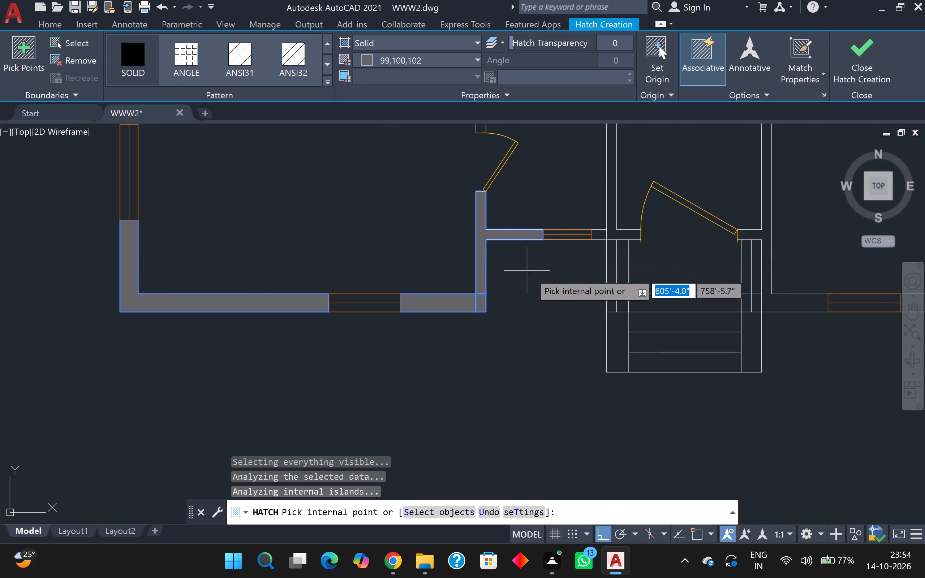
pyautogui.moveTo(561, 279); pyautogui.dragTo(432, 322, button='middle')
pyautogui.scroll(1, 452, 307)
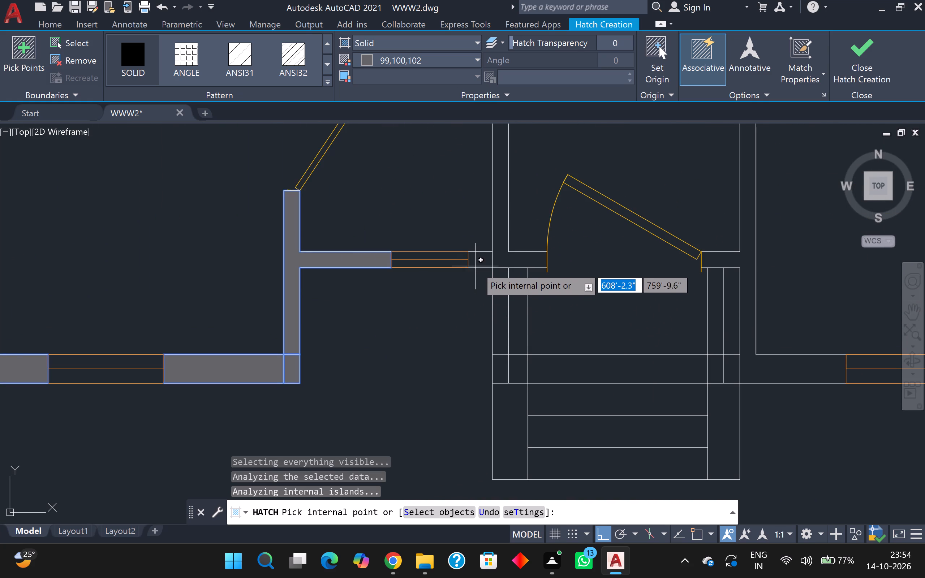
pyautogui.scroll(2, 477, 262)
pyautogui.click(477, 261)
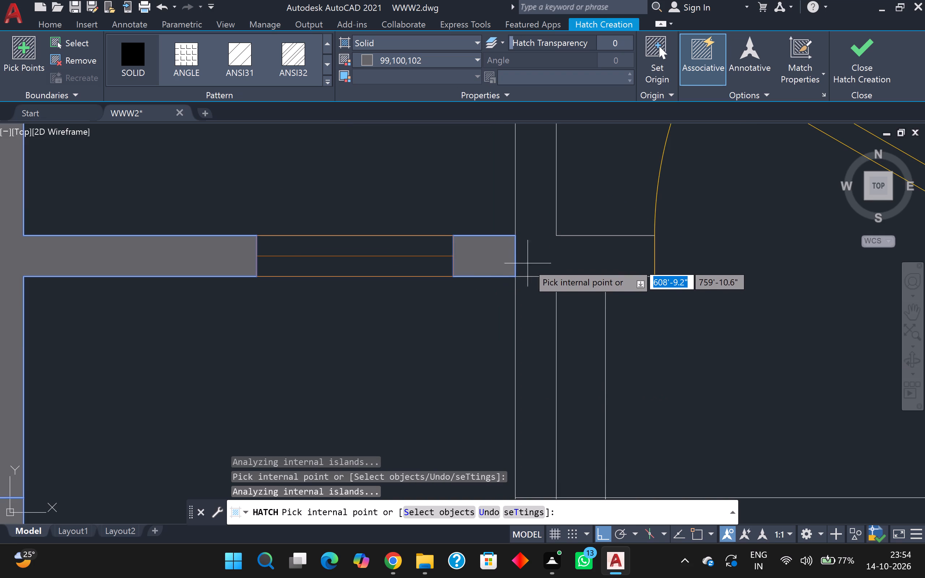
# Add the small room's north, east and remaining west walls, including the stub beside the entrance door, to the solid hatch and finish it.
pyautogui.scroll(2, 526, 258)
pyautogui.click(526, 257)
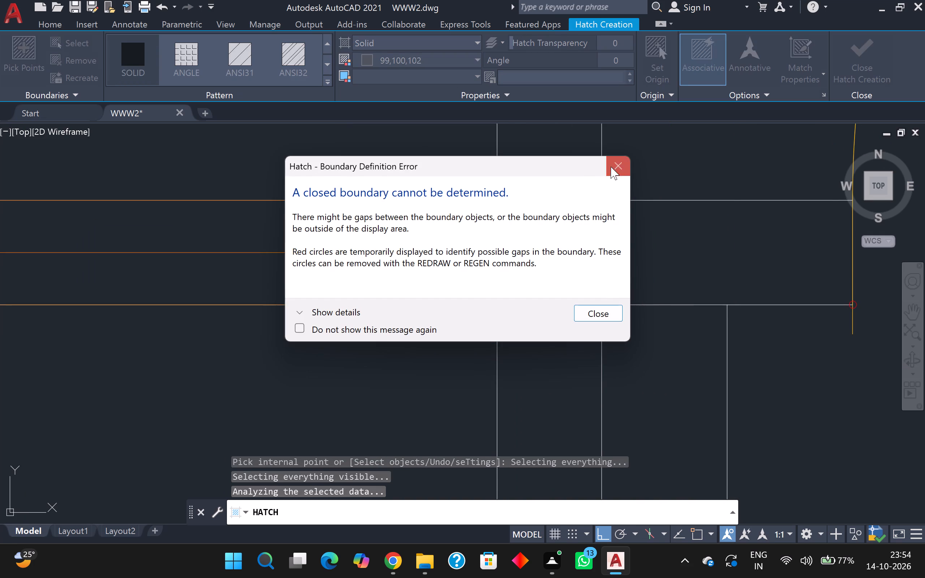
pyautogui.click(619, 166)
pyautogui.click(584, 232)
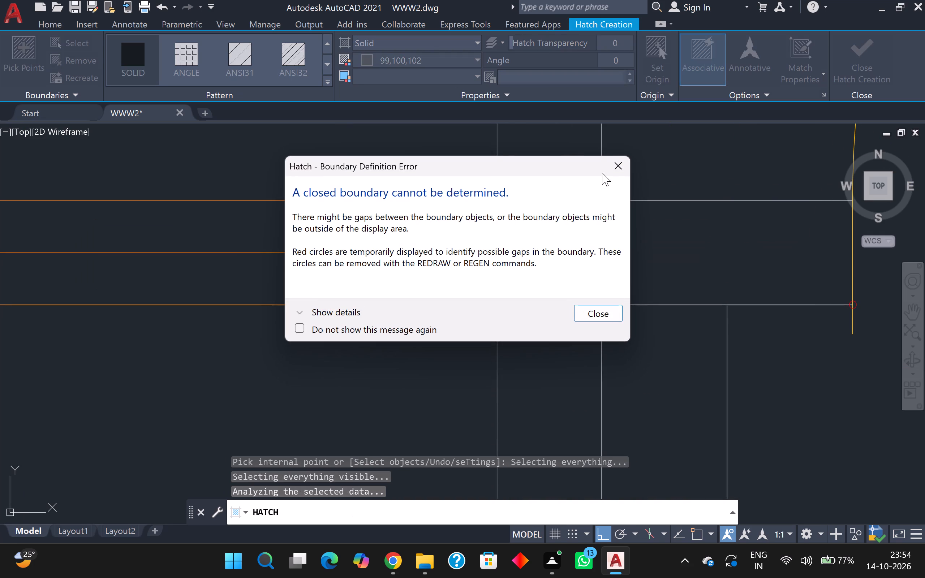
pyautogui.click(617, 163)
pyautogui.scroll(-2, 619, 163)
pyautogui.moveTo(620, 161); pyautogui.dragTo(607, 319, button='middle')
pyautogui.scroll(-1, 628, 245)
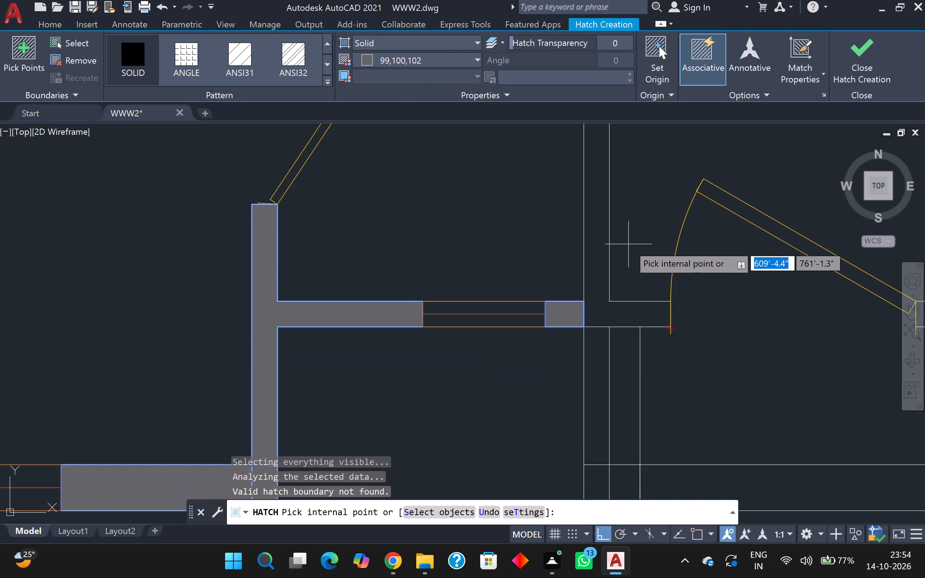
pyautogui.moveTo(628, 243); pyautogui.dragTo(626, 427, button='middle')
pyautogui.scroll(-2, 638, 288)
pyautogui.scroll(1, 627, 236)
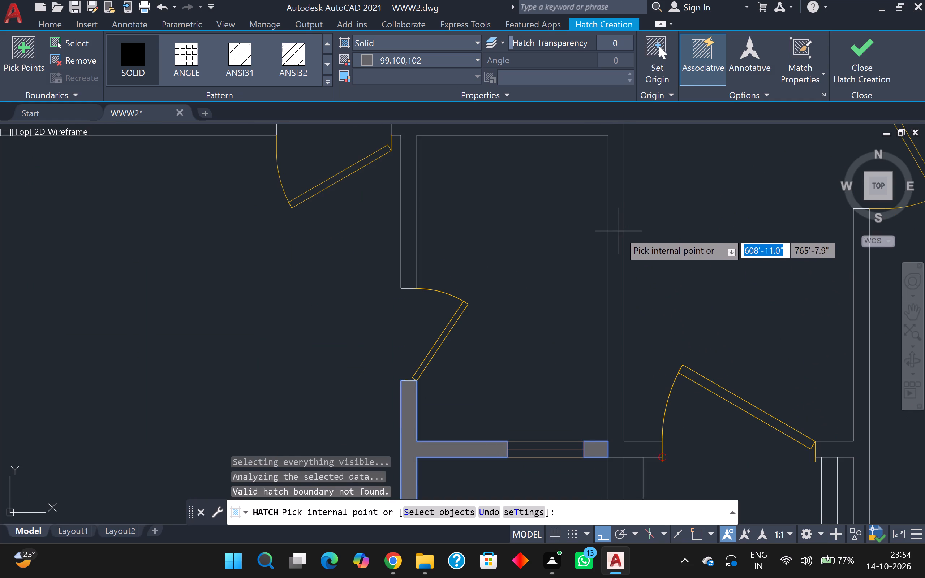
pyautogui.click(619, 231)
pyautogui.scroll(-1, 615, 231)
pyautogui.moveTo(640, 240); pyautogui.dragTo(672, 279, button='middle')
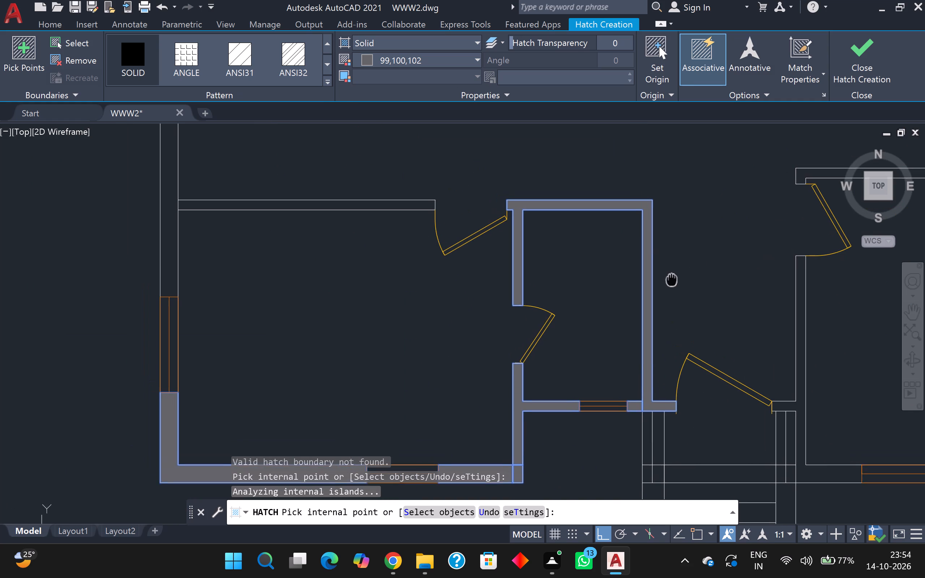
pyautogui.moveTo(672, 279); pyautogui.dragTo(674, 278, button='middle')
pyautogui.moveTo(274, 276); pyautogui.dragTo(398, 296, button='middle')
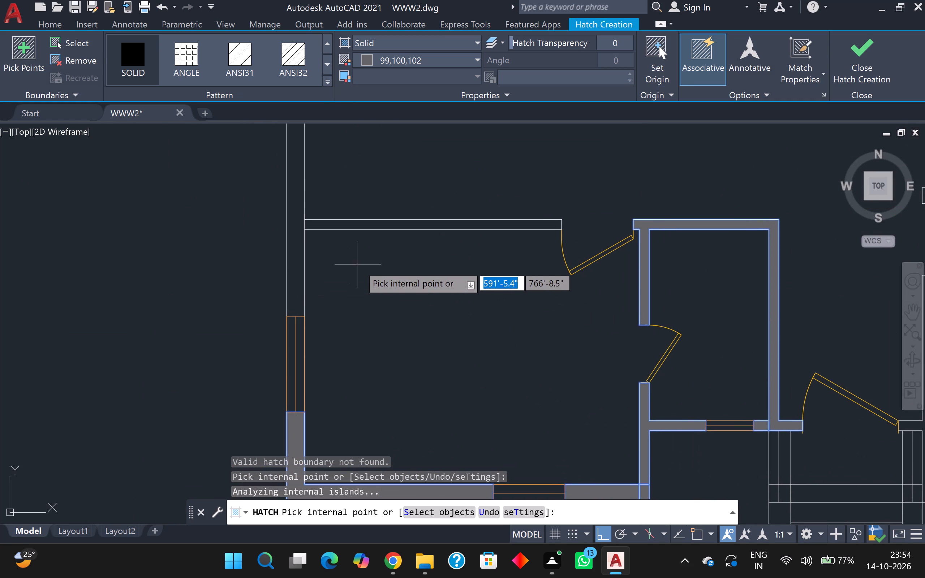
pyautogui.press('Escape')
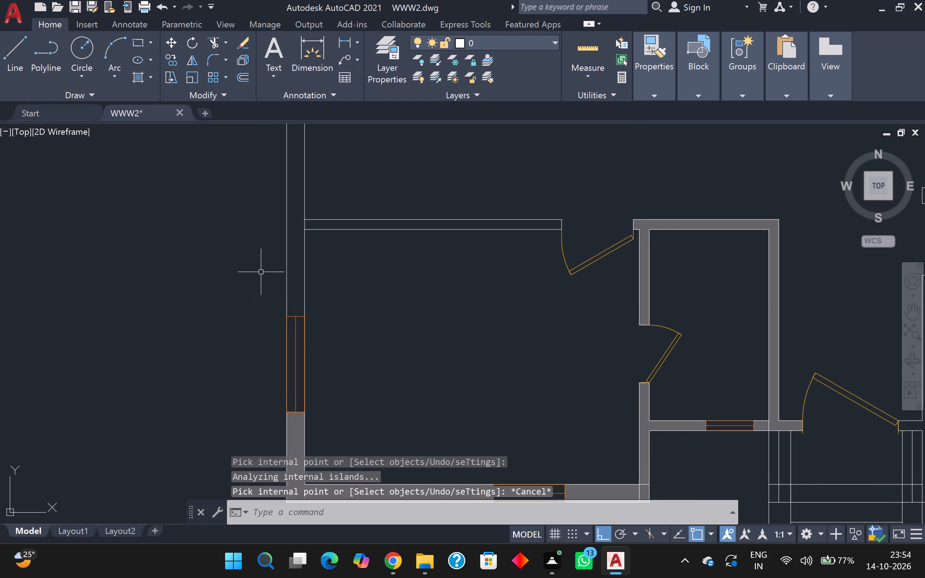
# Trim the west wall's inner line where the southwest room's north wall joins it.
pyautogui.click(215, 45)
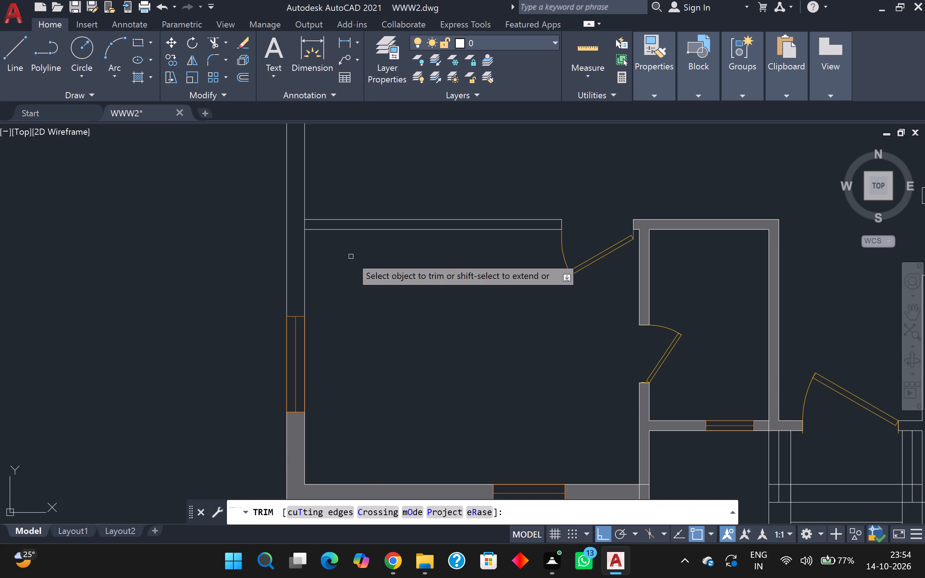
pyautogui.scroll(2, 298, 249)
pyautogui.click(305, 187)
pyautogui.click(326, 186)
pyautogui.scroll(-3, 327, 186)
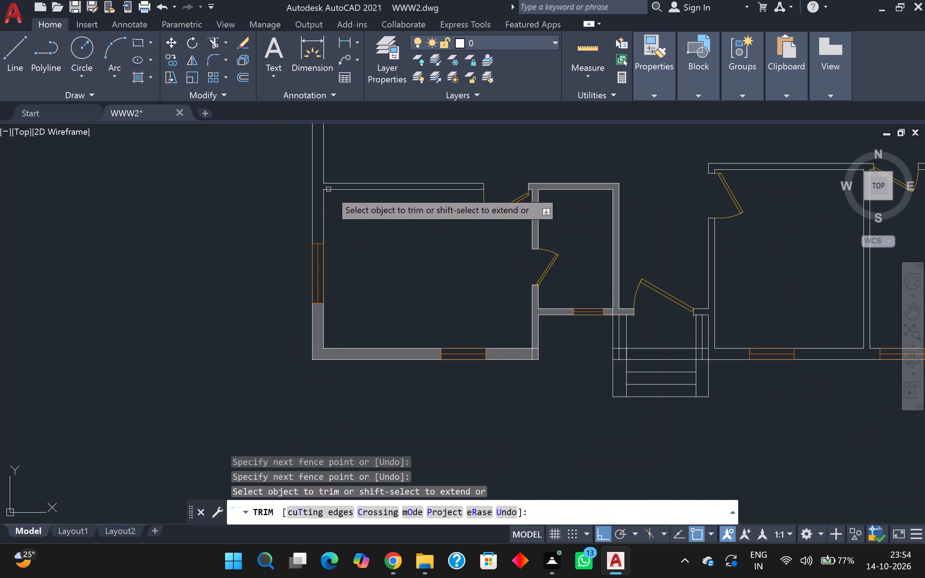
pyautogui.press('Escape')
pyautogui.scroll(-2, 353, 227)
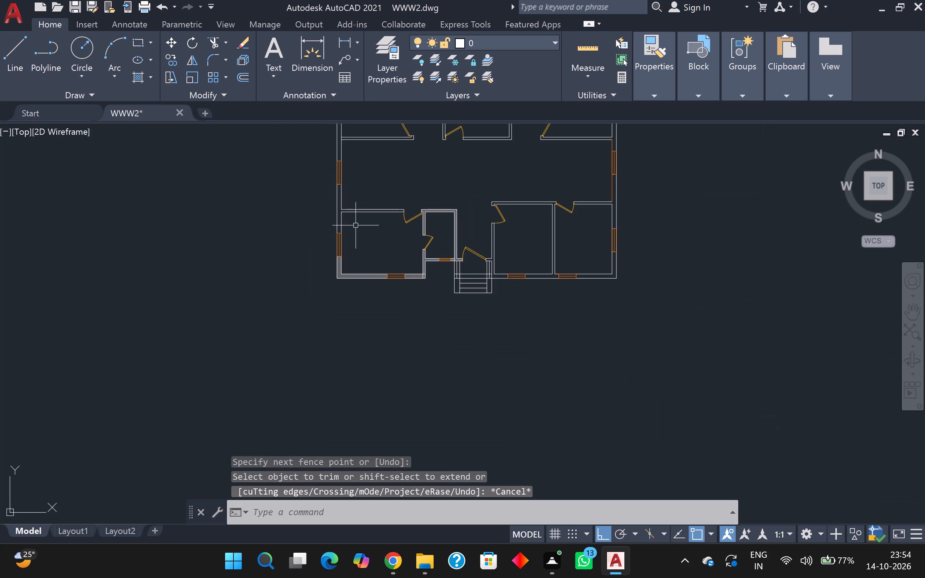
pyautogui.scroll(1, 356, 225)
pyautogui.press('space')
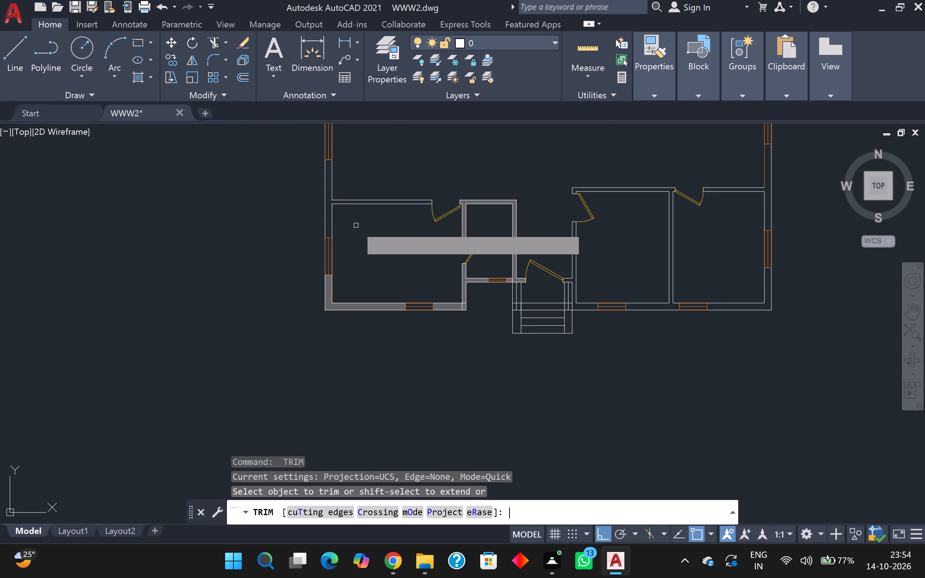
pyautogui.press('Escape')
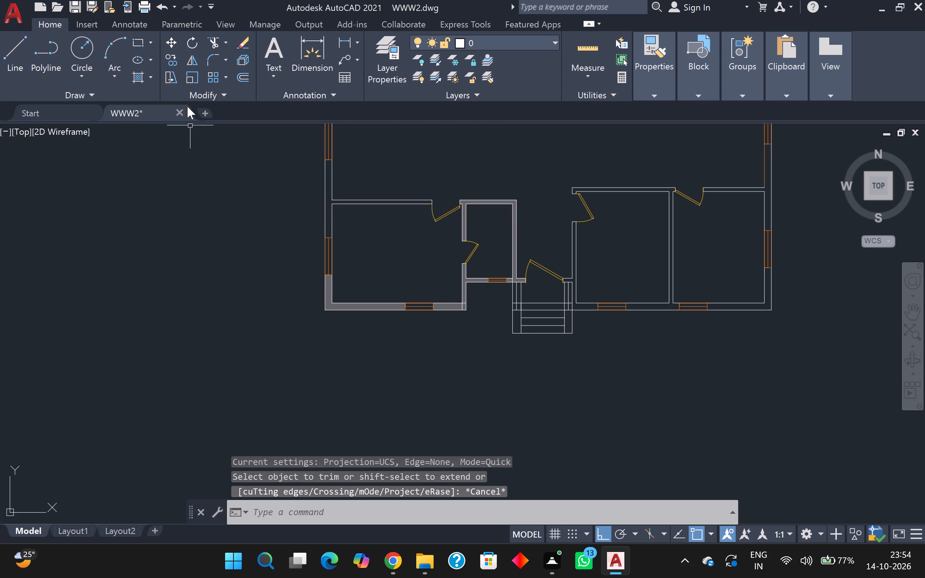
# Apply a Solid hatch in colour 99,100,102 to the southwest room's north wall and the adjoining west wall between the windows.
pyautogui.click(136, 74)
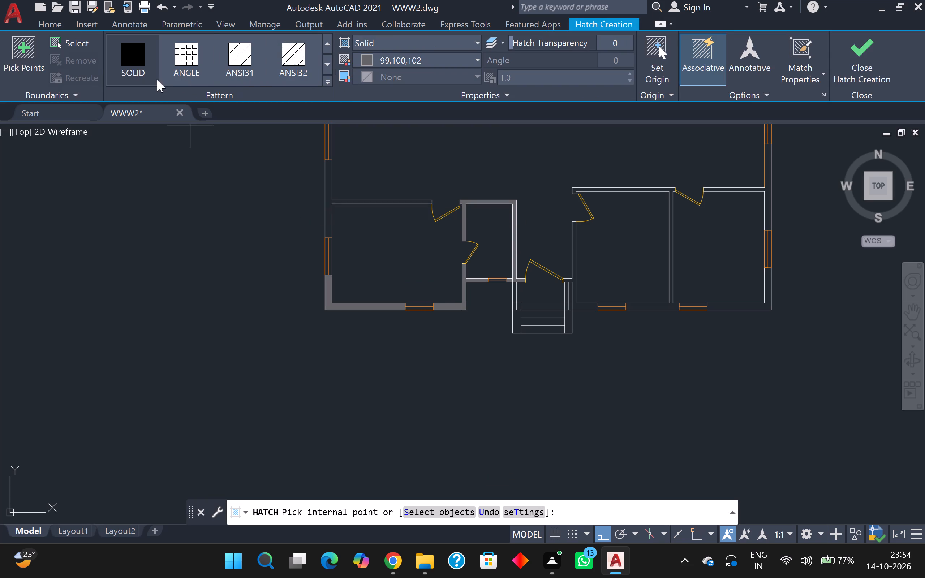
pyautogui.moveTo(130, 77); pyautogui.dragTo(175, 78)
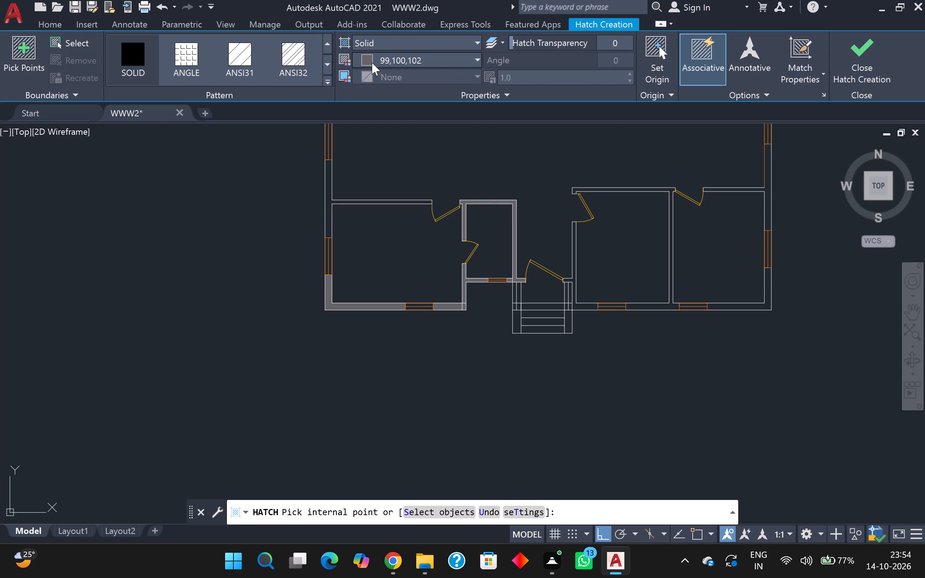
pyautogui.click(373, 62)
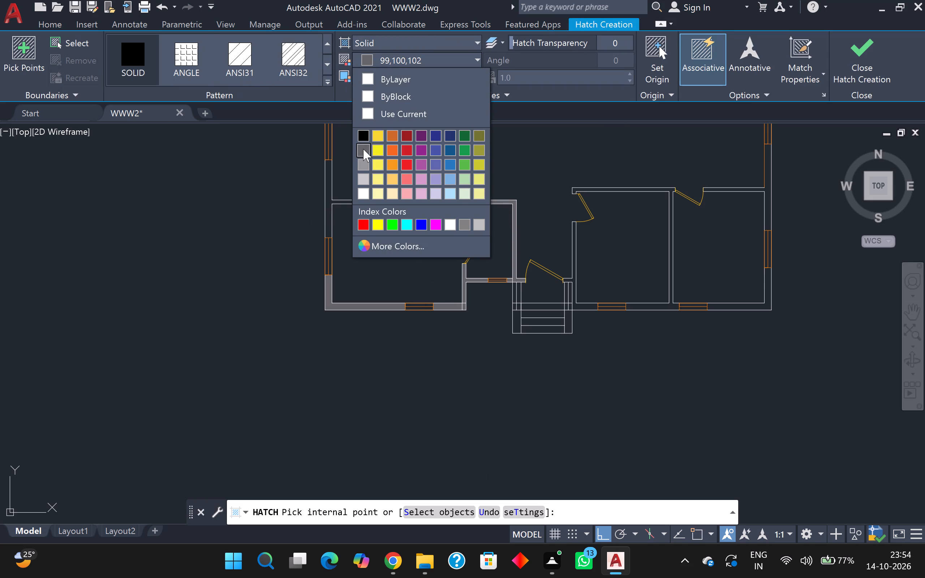
pyautogui.click(363, 149)
pyautogui.scroll(4, 320, 222)
pyautogui.click(340, 208)
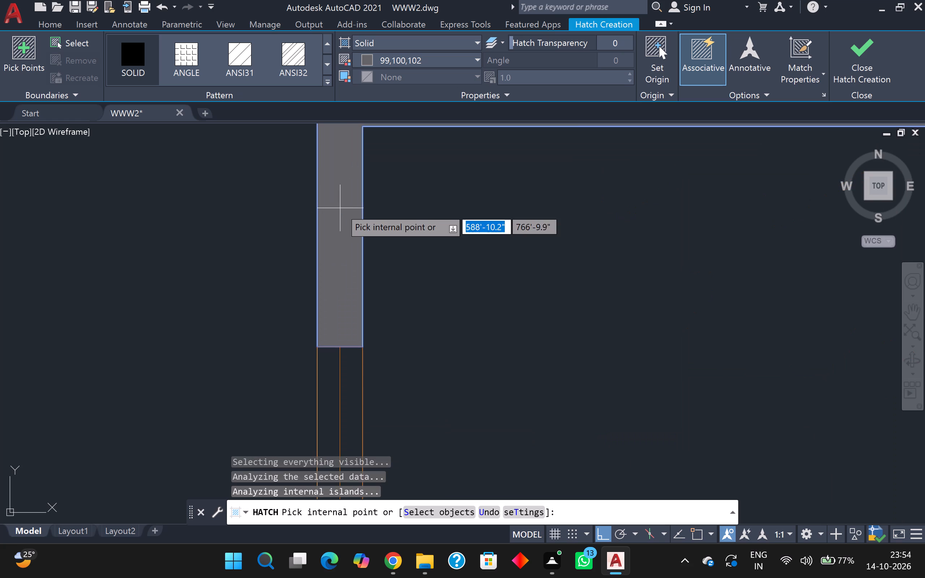
# Add the northwest room's south wall, its west wall around the window, and the northwest corner to the solid hatch.
pyautogui.scroll(-3, 360, 208)
pyautogui.moveTo(387, 204); pyautogui.dragTo(405, 249, button='middle')
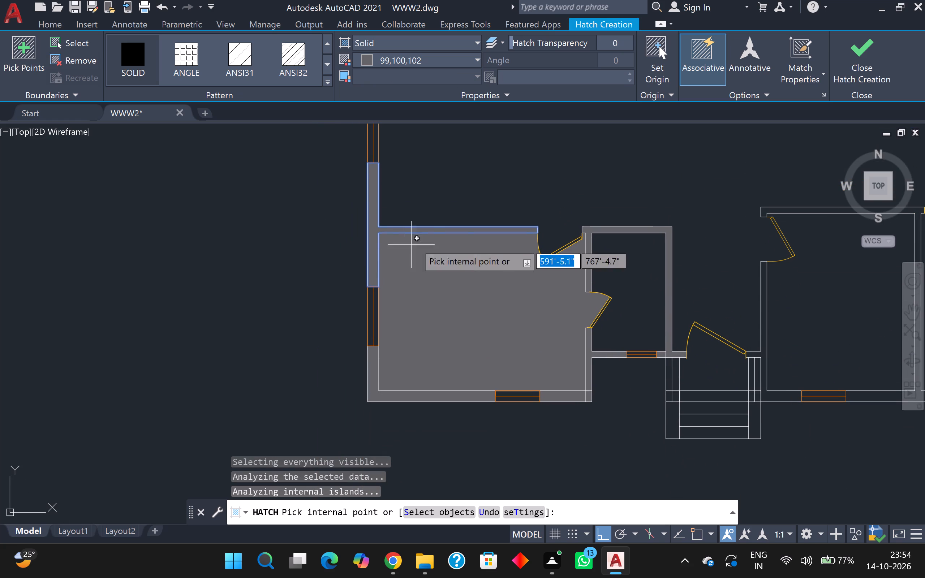
pyautogui.moveTo(446, 174); pyautogui.dragTo(470, 392, button='middle')
pyautogui.scroll(1, 410, 266)
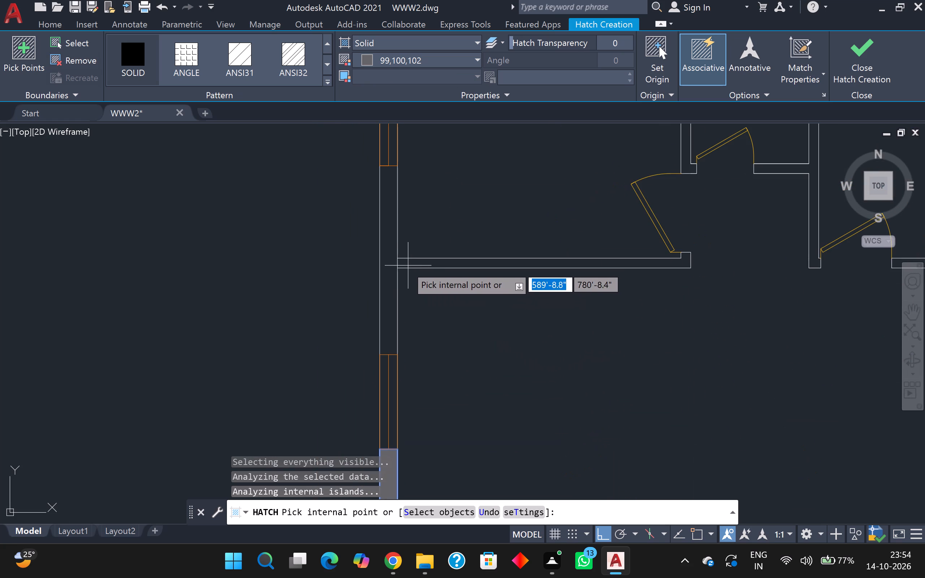
pyautogui.click(392, 268)
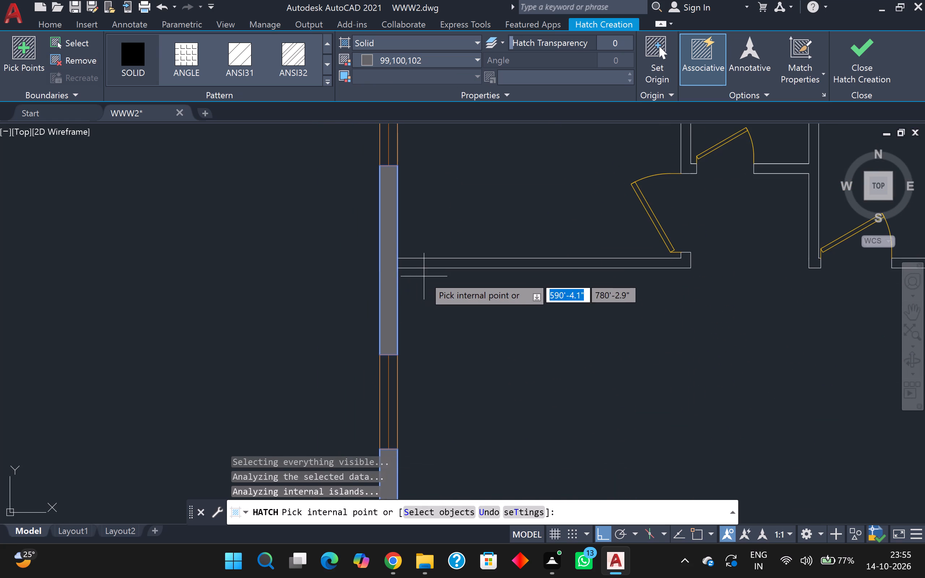
pyautogui.click(425, 263)
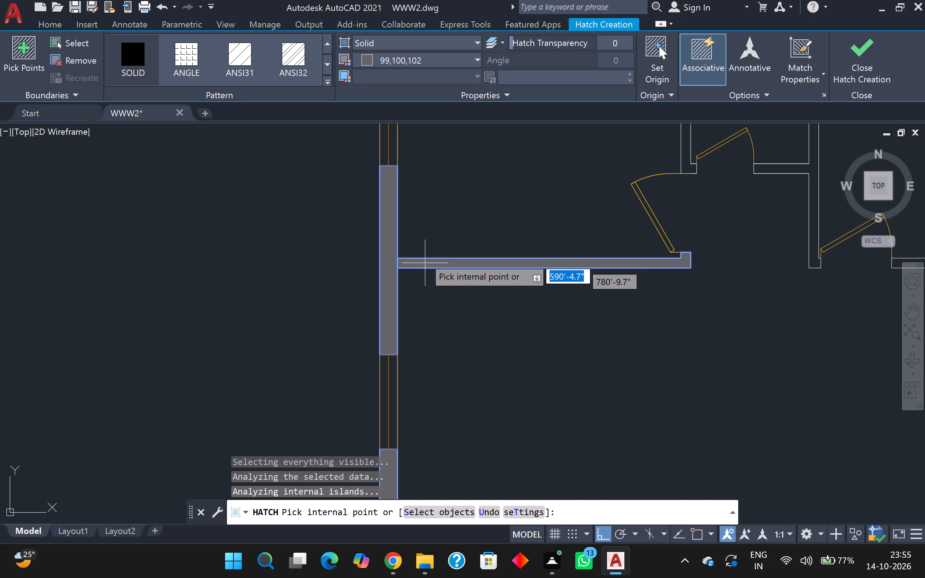
pyautogui.moveTo(427, 236); pyautogui.dragTo(436, 396, button='middle')
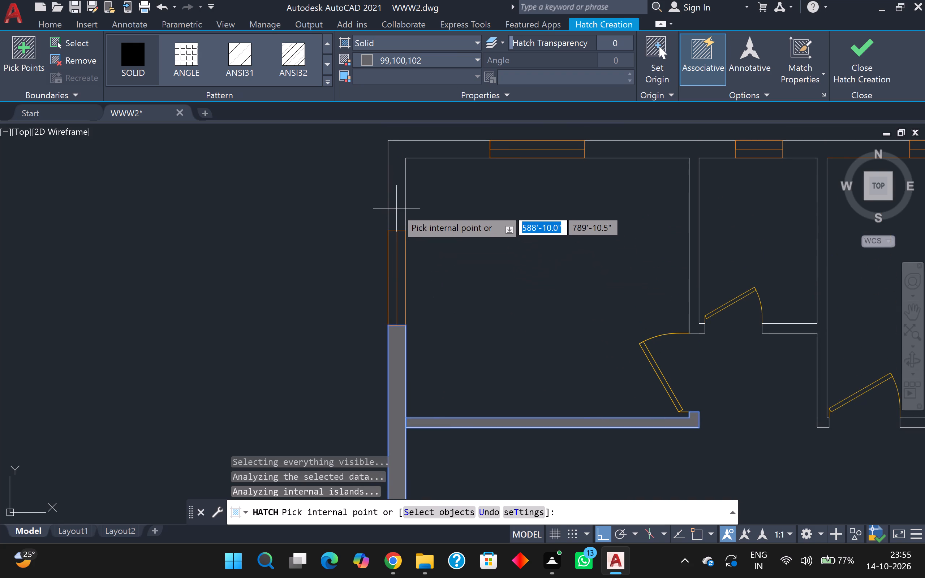
pyautogui.scroll(2, 396, 207)
pyautogui.click(396, 207)
# Add the northwest room's east partition and the north wall section joining it between the two windows to the solid hatch.
pyautogui.scroll(-2, 424, 211)
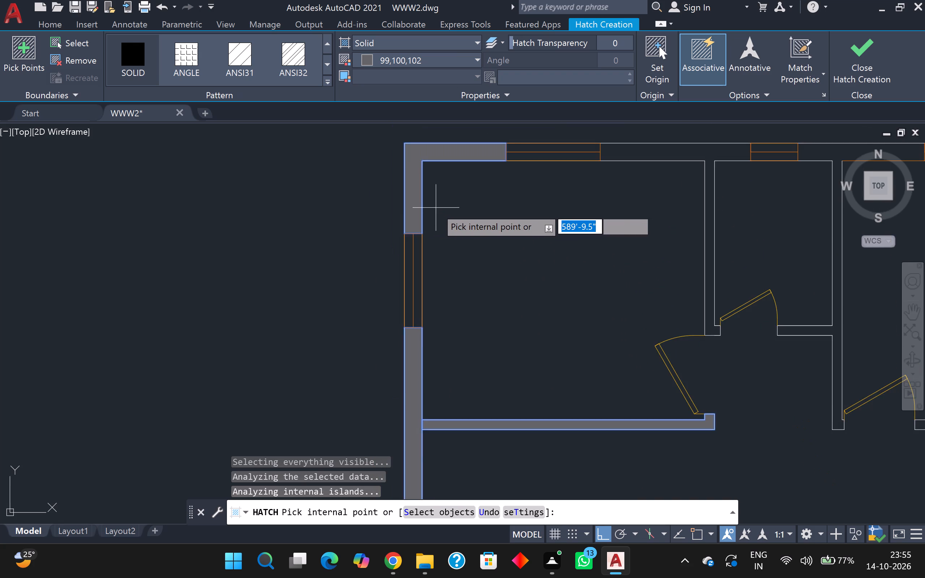
pyautogui.scroll(-1, 436, 207)
pyautogui.moveTo(437, 207); pyautogui.dragTo(331, 253, button='middle')
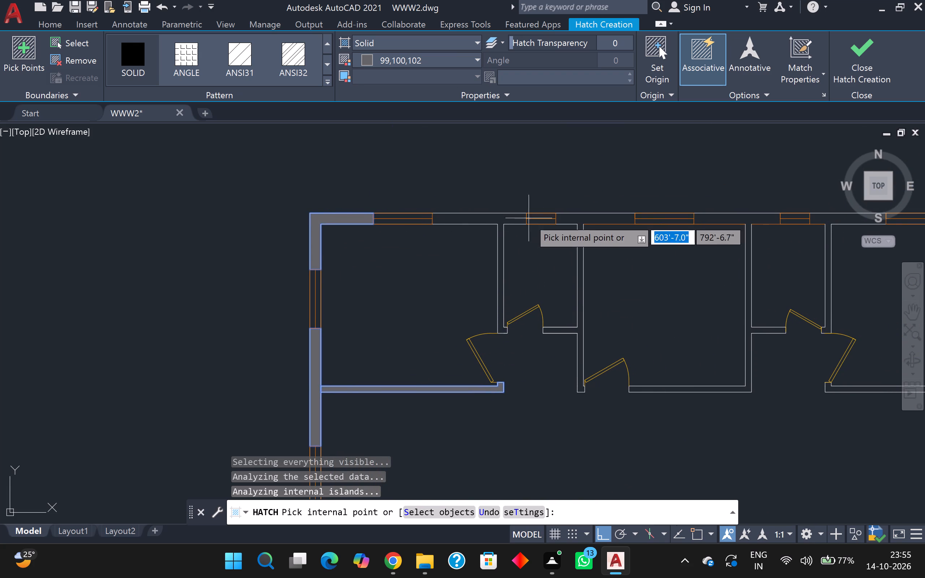
pyautogui.scroll(2, 496, 228)
pyautogui.scroll(3, 468, 202)
pyautogui.click(464, 203)
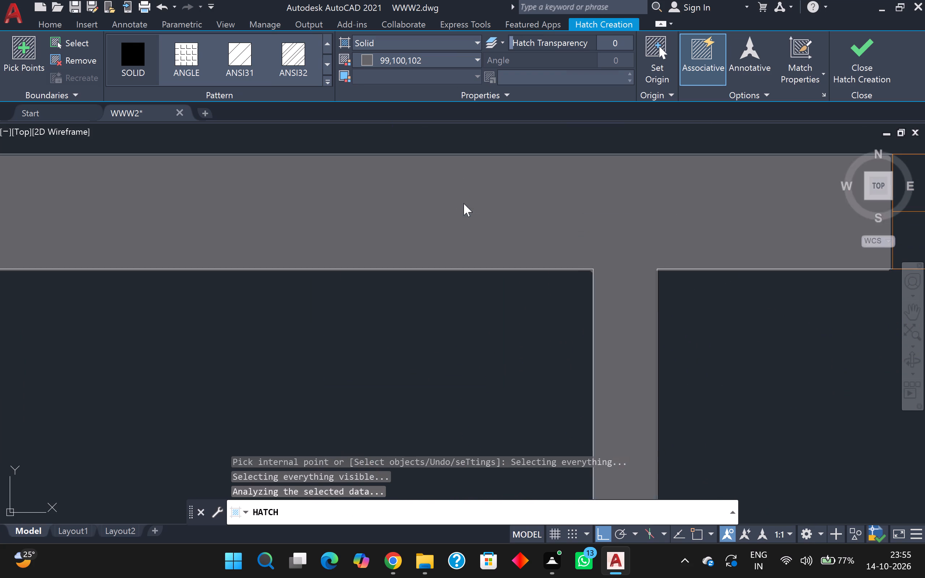
pyautogui.scroll(-3, 464, 203)
pyautogui.click(613, 167)
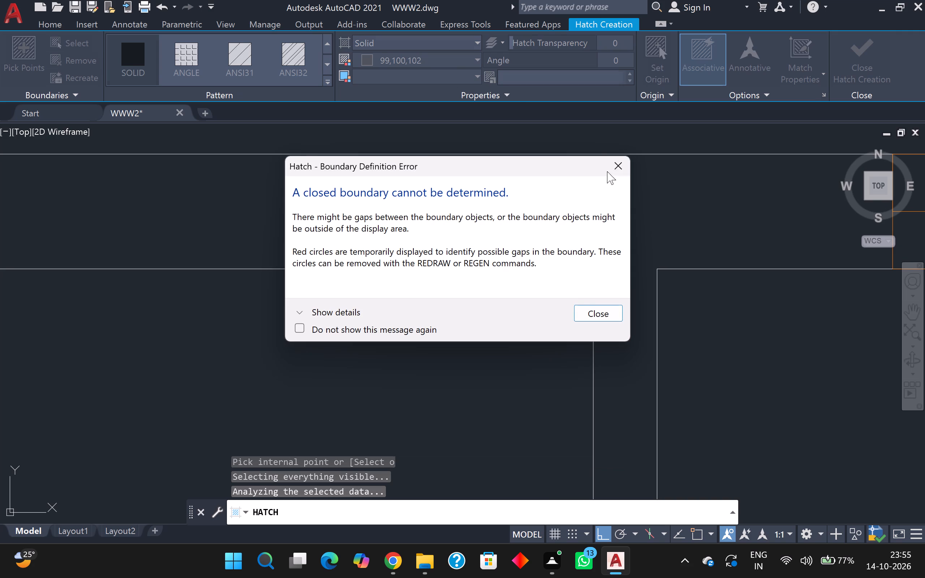
pyautogui.scroll(-2, 572, 201)
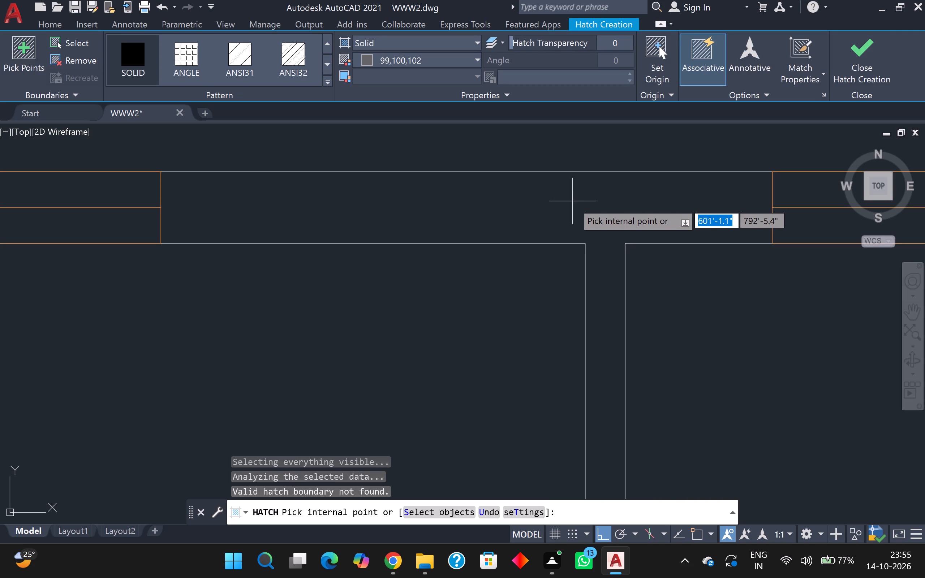
pyautogui.moveTo(580, 285); pyautogui.dragTo(539, 207, button='middle')
pyautogui.scroll(-2, 539, 214)
pyautogui.scroll(2, 558, 269)
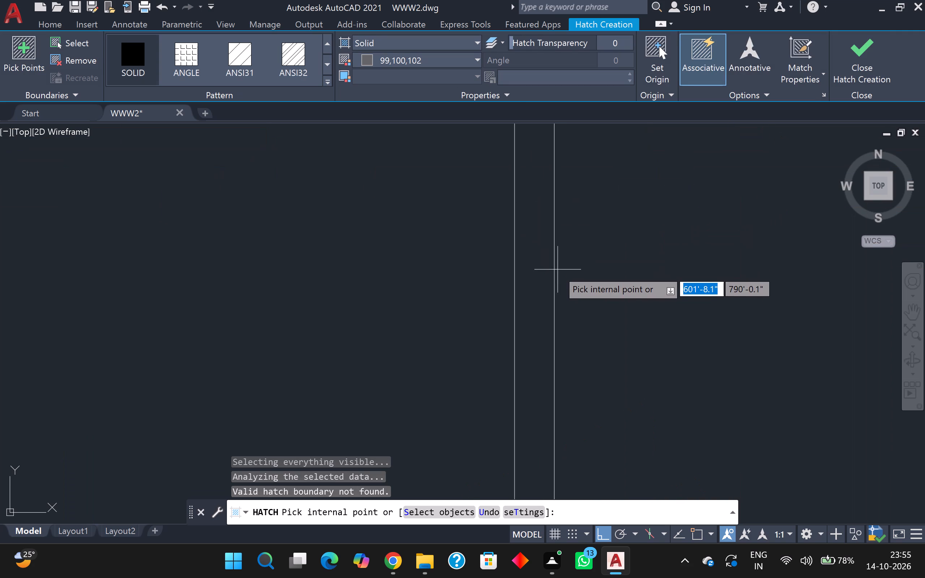
pyautogui.scroll(2, 556, 271)
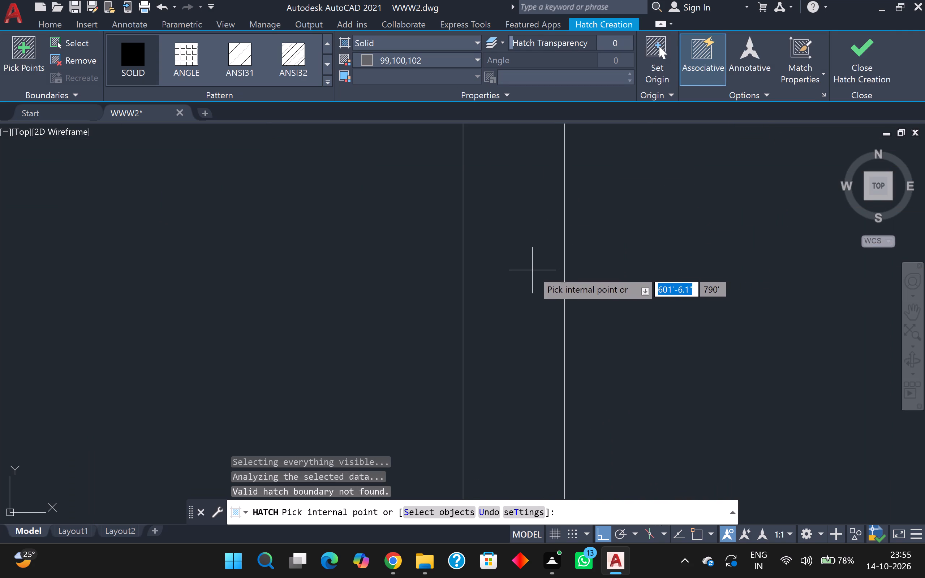
pyautogui.click(531, 267)
pyautogui.click(612, 161)
pyautogui.scroll(-3, 591, 176)
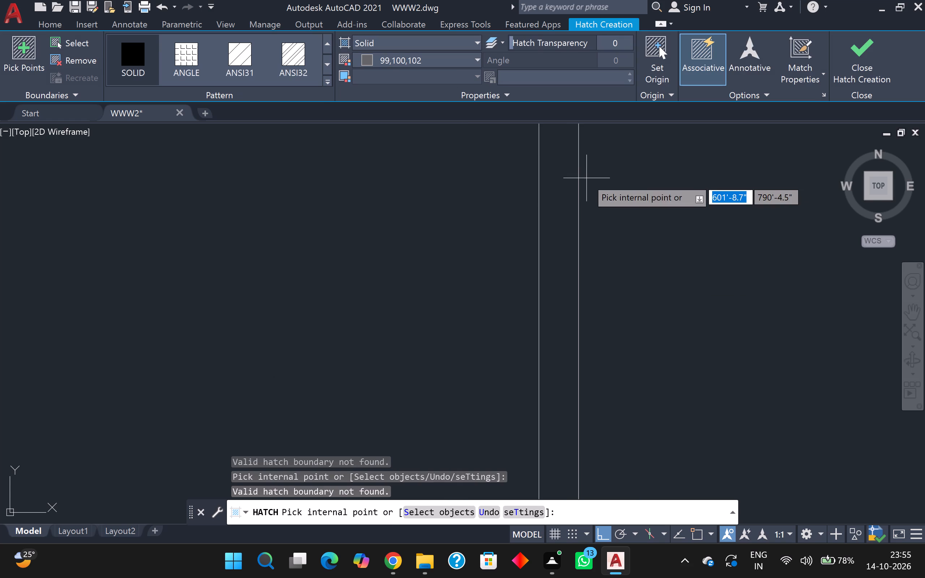
pyautogui.scroll(-3, 586, 178)
pyautogui.scroll(1, 578, 185)
pyautogui.click(578, 185)
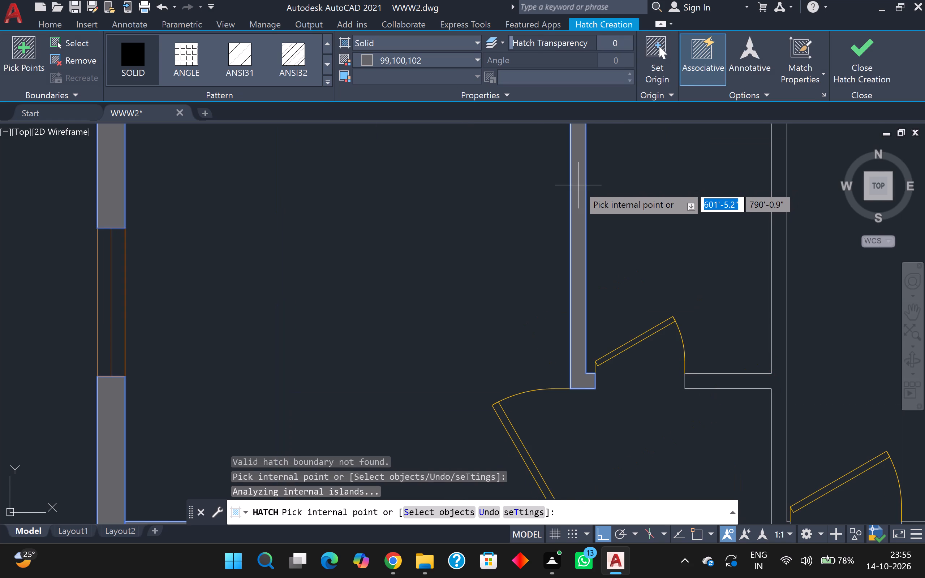
# Add the north wall section east of the small north room's window and its connected east and south partitions to the solid hatch.
pyautogui.moveTo(580, 189); pyautogui.dragTo(582, 377, button='middle')
pyautogui.scroll(-1, 688, 380)
pyautogui.moveTo(685, 377); pyautogui.dragTo(594, 289, button='middle')
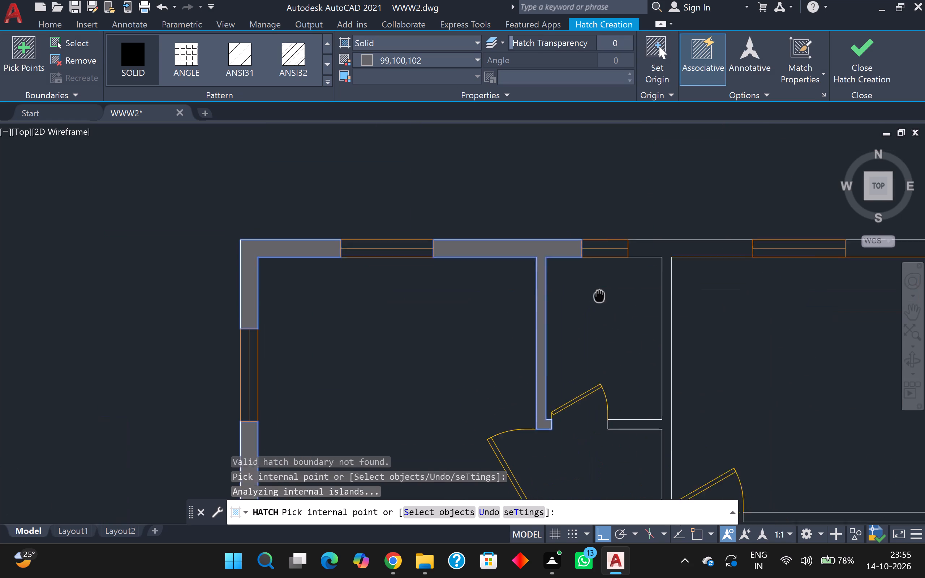
pyautogui.moveTo(594, 289); pyautogui.dragTo(586, 281, button='middle')
pyautogui.scroll(1, 631, 237)
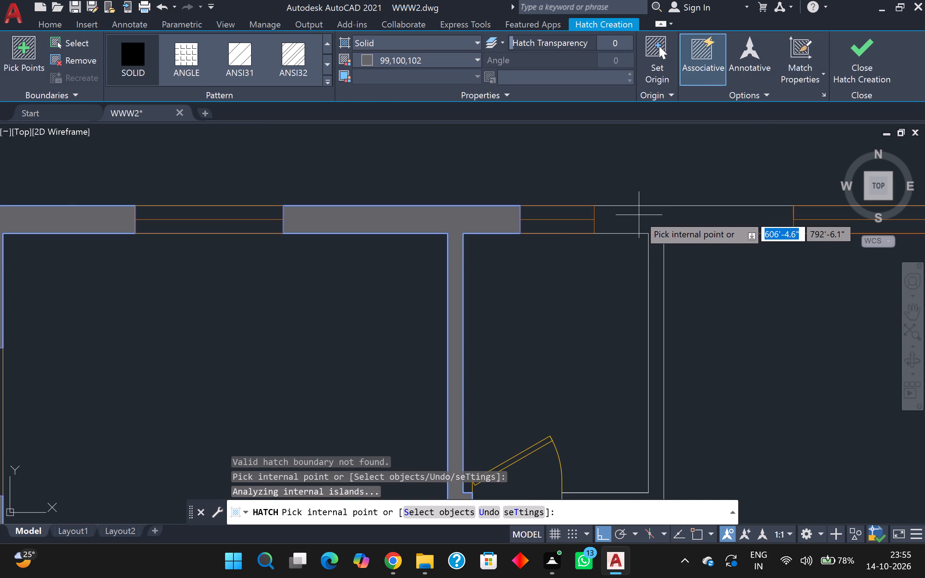
pyautogui.scroll(2, 639, 215)
pyautogui.click(639, 215)
# Add the north wall section east of the middle room's window and its connected east partition to the solid hatch.
pyautogui.scroll(-3, 639, 216)
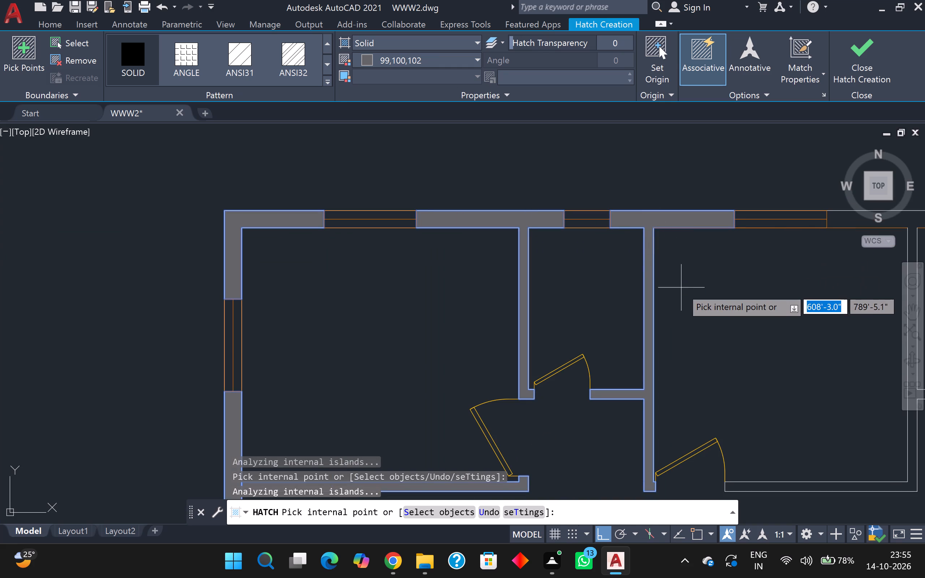
pyautogui.moveTo(681, 287); pyautogui.dragTo(532, 246, button='middle')
pyautogui.scroll(-1, 671, 283)
pyautogui.scroll(1, 641, 240)
pyautogui.moveTo(640, 237); pyautogui.dragTo(526, 274, button='middle')
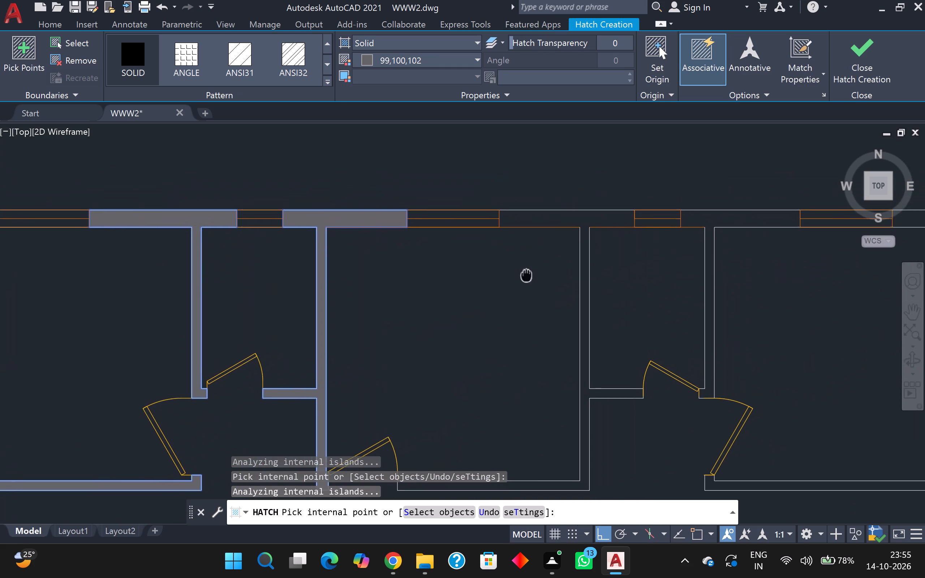
pyautogui.moveTo(526, 274); pyautogui.dragTo(522, 272, button='middle')
pyautogui.scroll(5, 560, 220)
pyautogui.click(561, 215)
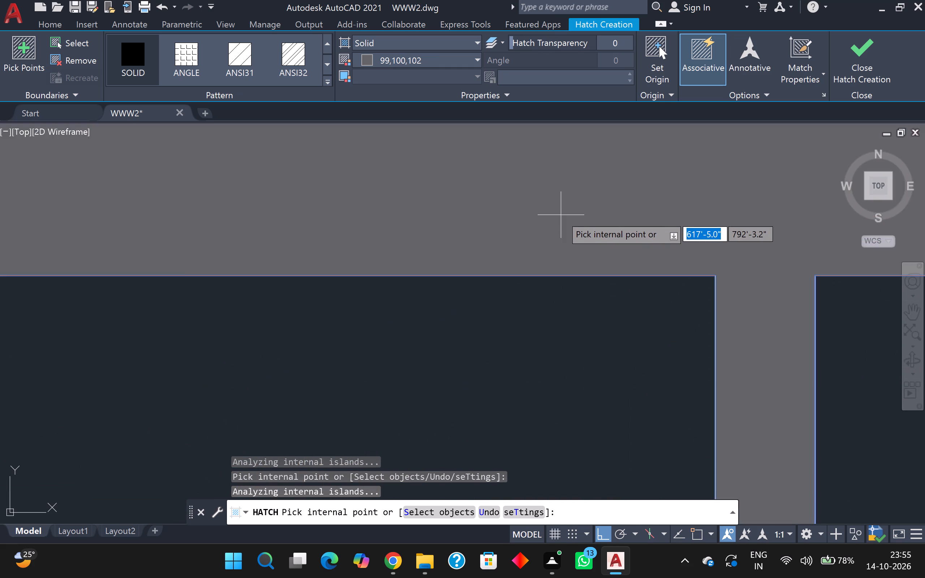
# Add the north wall section west of the northeast room's window and its connected partition to the solid hatch.
pyautogui.scroll(-4, 561, 215)
pyautogui.scroll(-1, 633, 290)
pyautogui.moveTo(633, 289); pyautogui.dragTo(484, 284, button='middle')
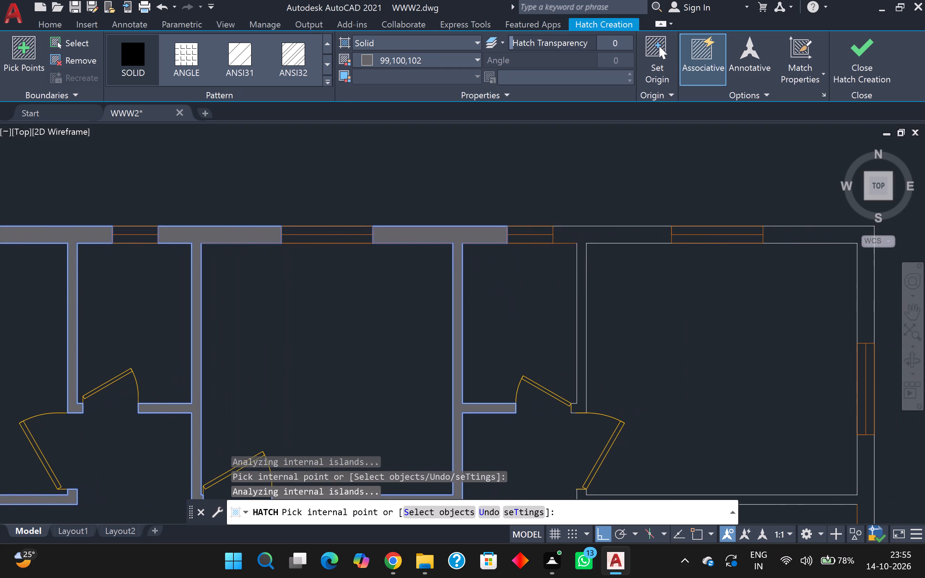
pyautogui.scroll(4, 584, 232)
pyautogui.click(588, 230)
# Add the northeast corner wall between the northeast room's north and east windows to the solid hatch.
pyautogui.scroll(-4, 588, 229)
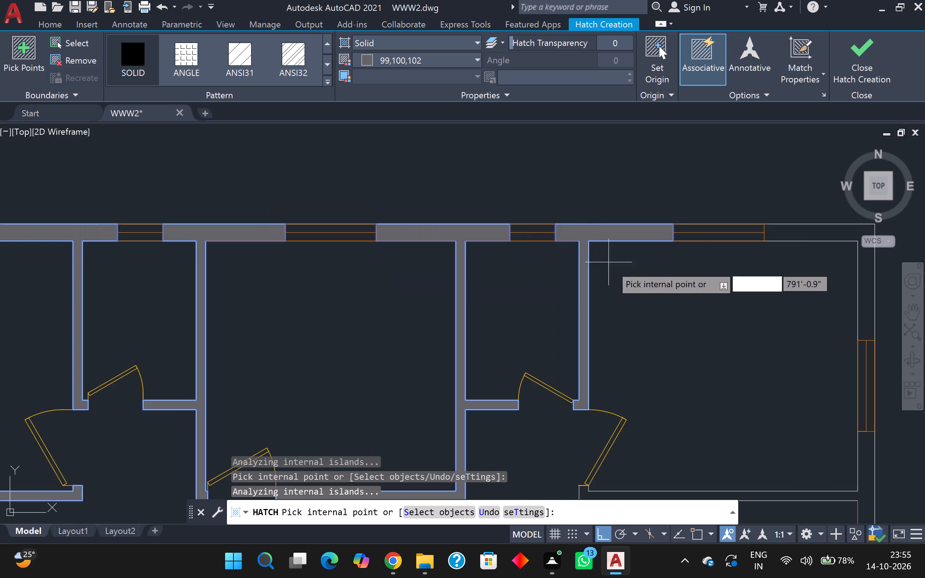
pyautogui.scroll(-2, 616, 273)
pyautogui.moveTo(616, 273); pyautogui.dragTo(436, 284, button='middle')
pyautogui.scroll(5, 498, 267)
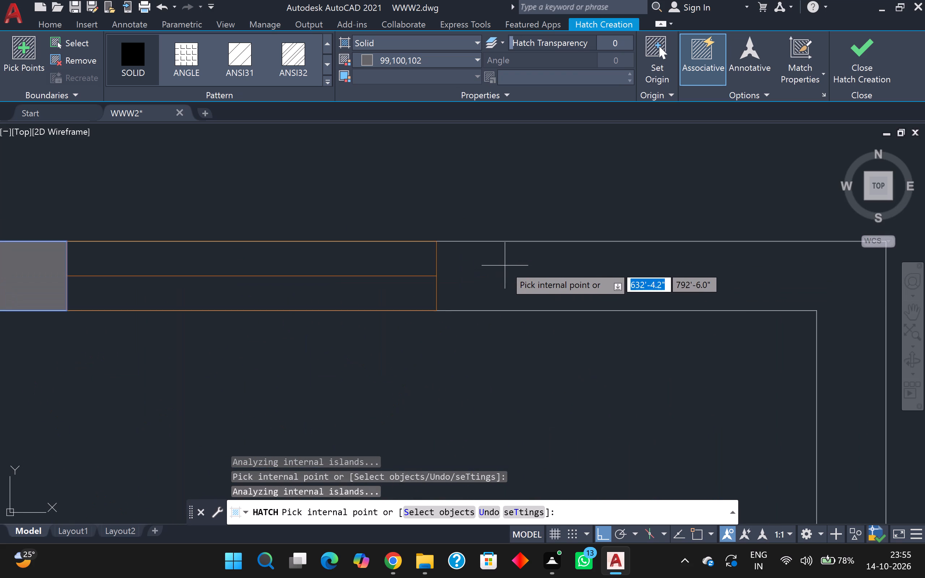
pyautogui.click(511, 268)
# Add the northeast room's south wall and the connected east wall section between the windows to the solid hatch.
pyautogui.scroll(-4, 512, 268)
pyautogui.moveTo(522, 311); pyautogui.dragTo(558, 212, button='middle')
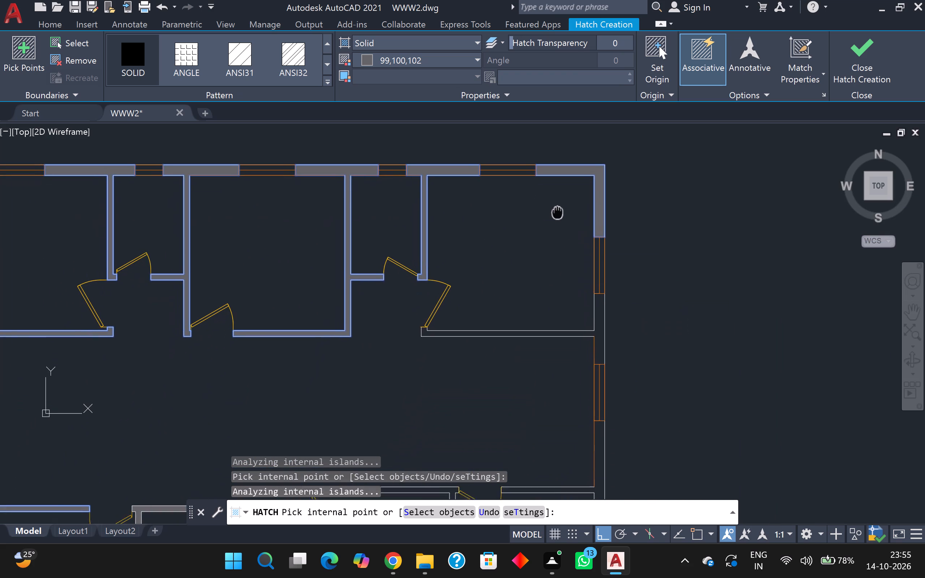
pyautogui.moveTo(558, 212); pyautogui.dragTo(529, 152, button='middle')
pyautogui.scroll(5, 495, 275)
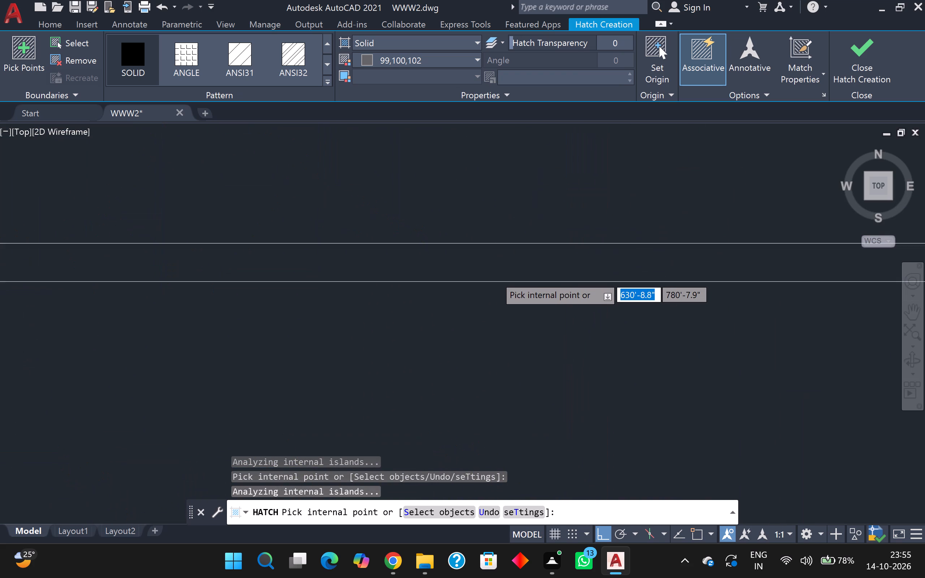
pyautogui.click(504, 256)
# Add the southeast room's north wall east of its door and the connected east wall section to the solid hatch.
pyautogui.scroll(-6, 504, 255)
pyautogui.moveTo(520, 320); pyautogui.dragTo(500, 233, button='middle')
pyautogui.scroll(4, 534, 271)
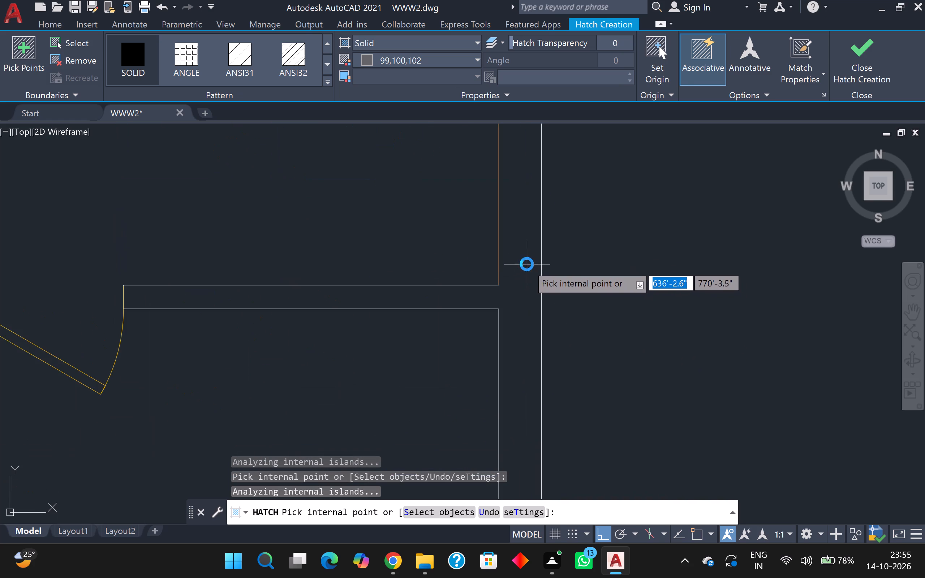
pyautogui.click(526, 264)
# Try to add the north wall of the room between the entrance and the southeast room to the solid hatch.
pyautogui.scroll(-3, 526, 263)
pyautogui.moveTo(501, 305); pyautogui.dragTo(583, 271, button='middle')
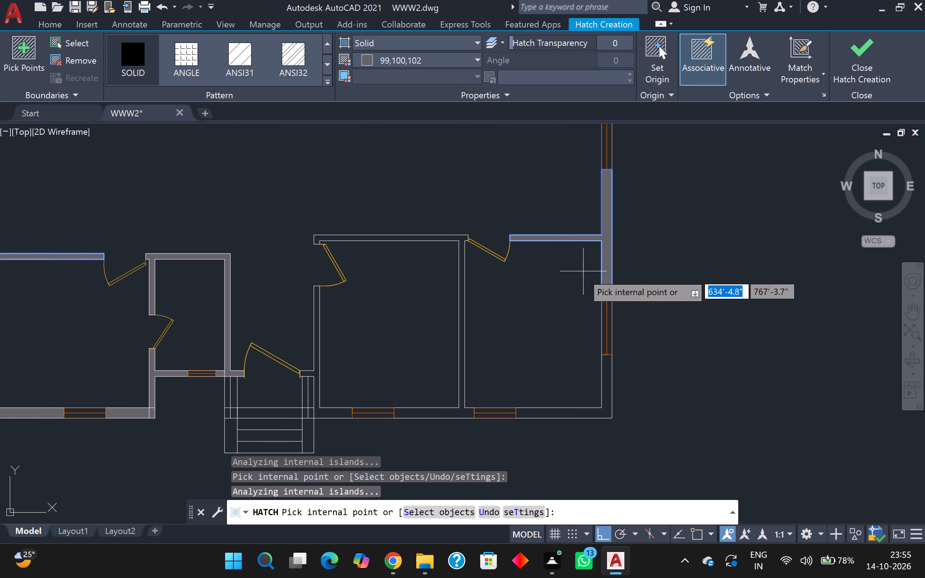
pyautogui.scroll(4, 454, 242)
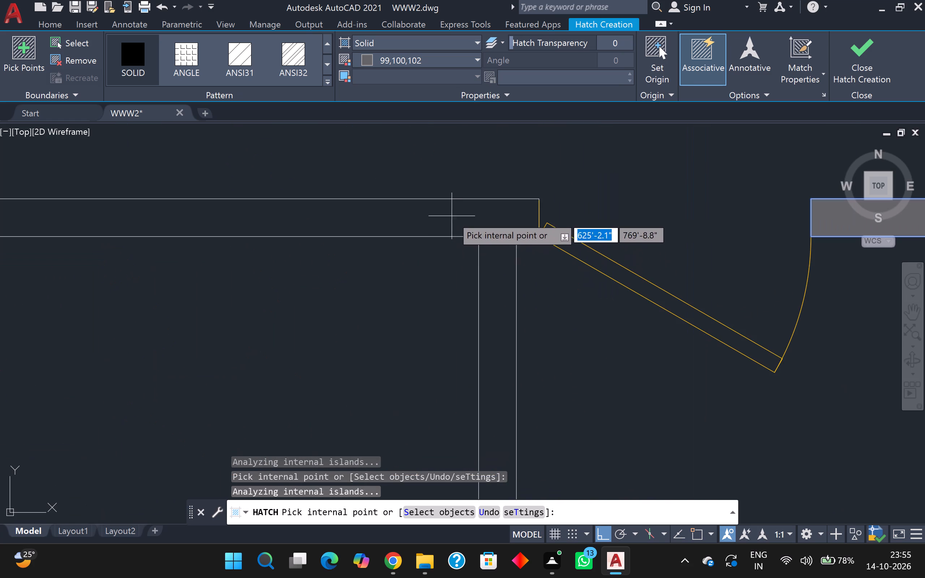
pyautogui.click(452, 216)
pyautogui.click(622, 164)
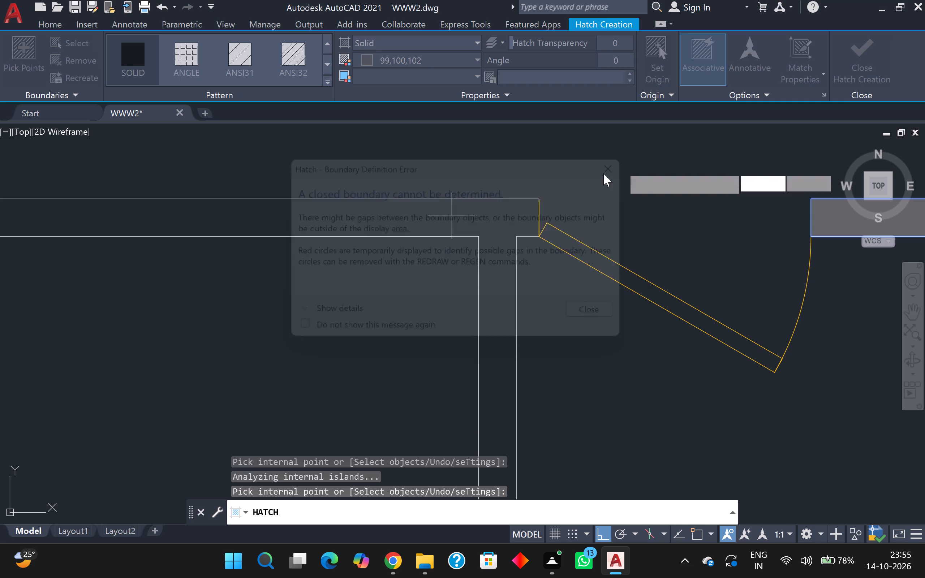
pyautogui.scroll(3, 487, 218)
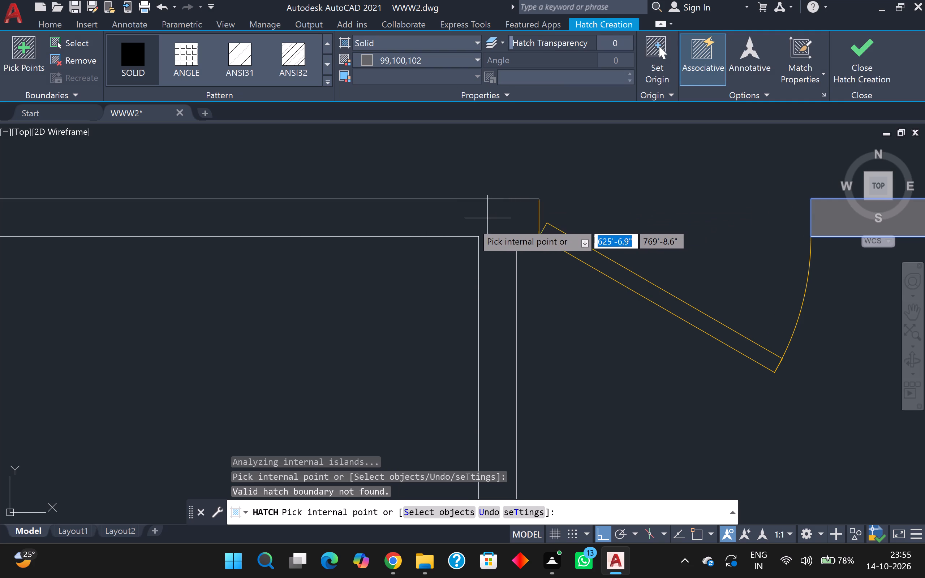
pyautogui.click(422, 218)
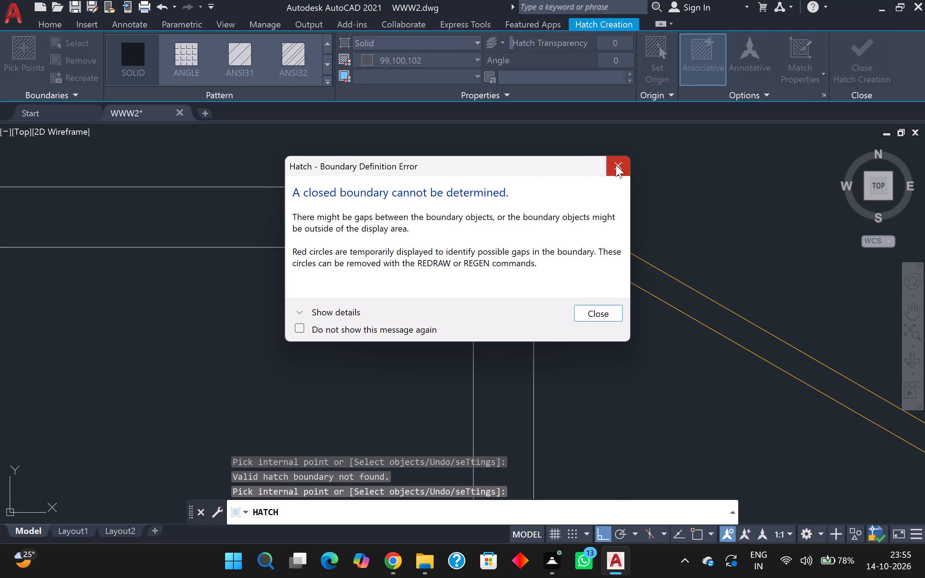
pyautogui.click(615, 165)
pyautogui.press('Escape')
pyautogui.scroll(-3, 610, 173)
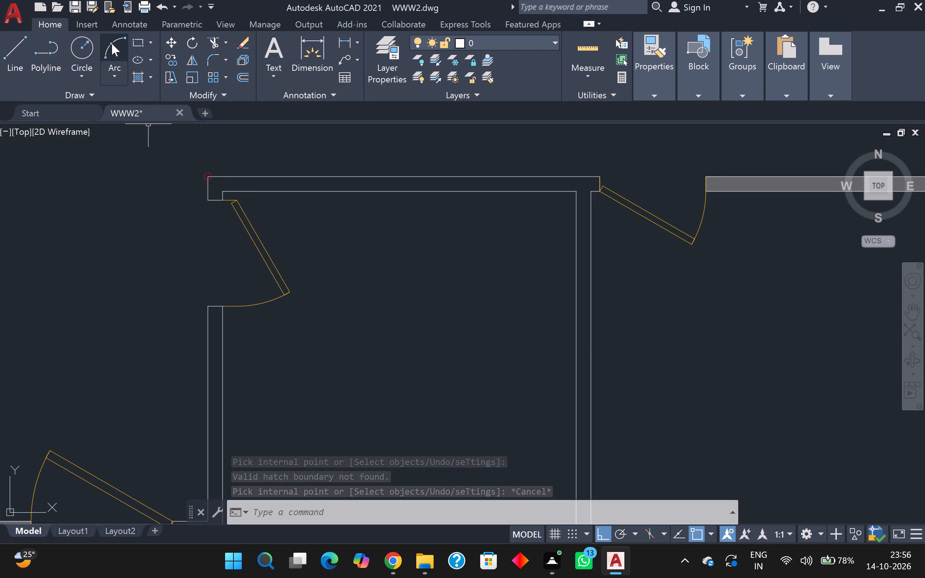
# With a new solid hatch, fill the southeast corner wall and the south wall section between the two windows with its connected partition.
pyautogui.click(133, 75)
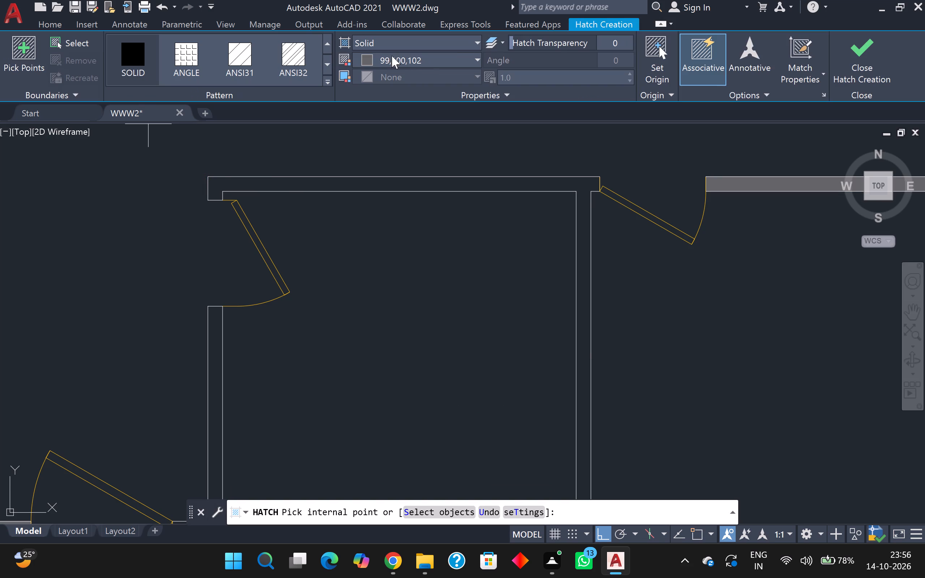
pyautogui.scroll(4, 389, 176)
pyautogui.scroll(-6, 401, 195)
pyautogui.scroll(-2, 470, 250)
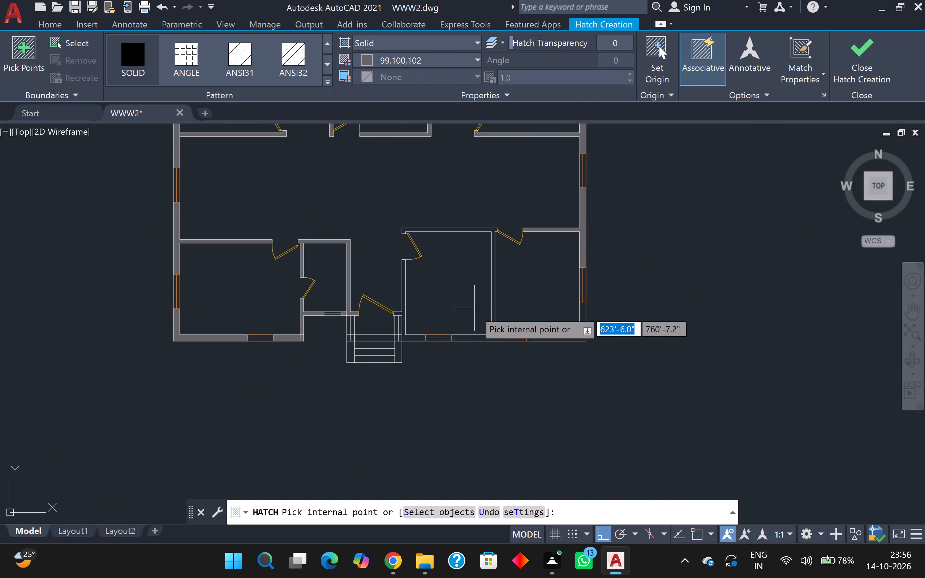
pyautogui.scroll(2, 473, 356)
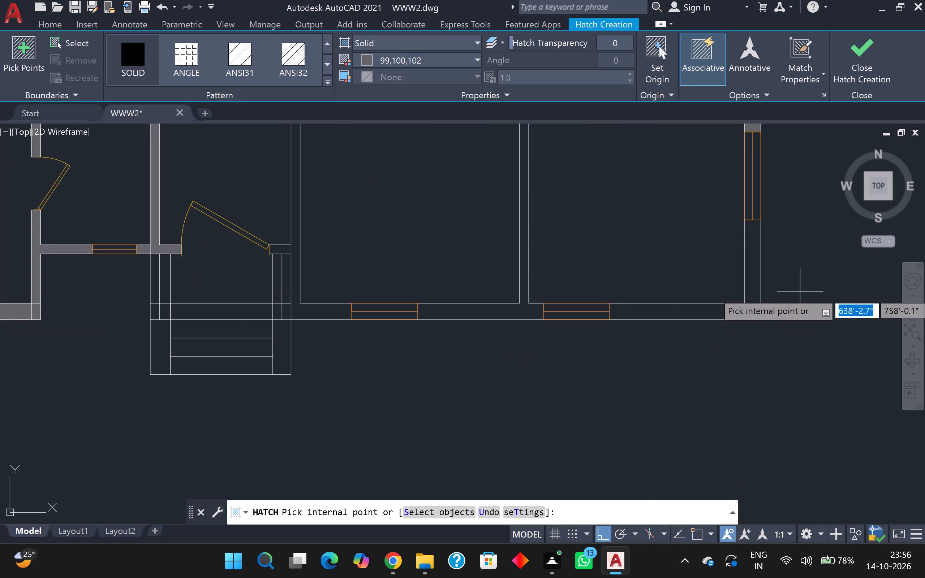
pyautogui.scroll(1, 709, 279)
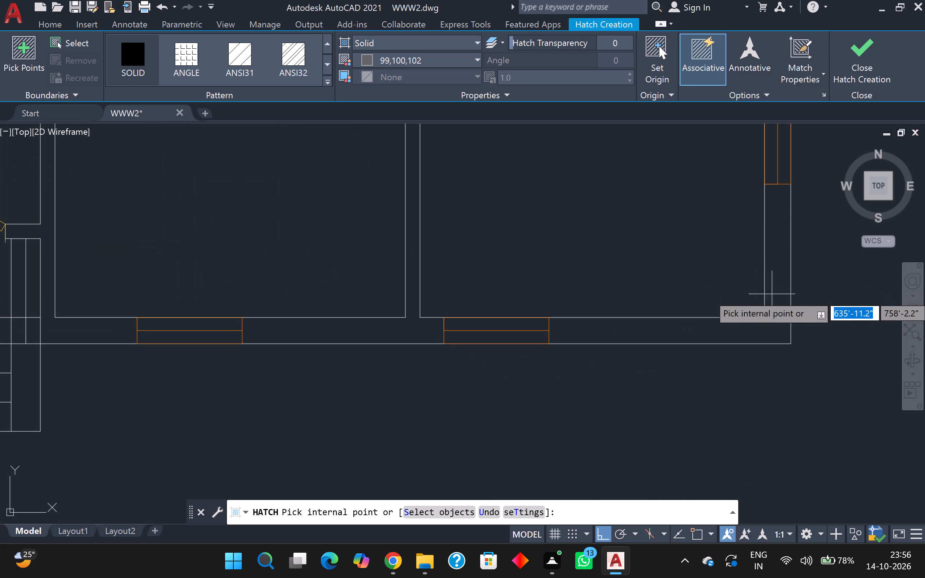
pyautogui.click(777, 293)
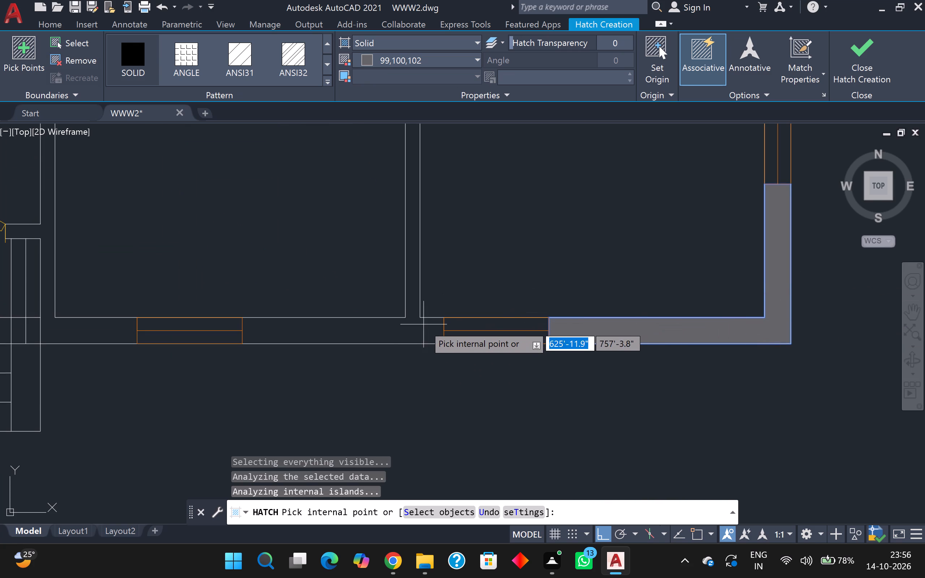
pyautogui.click(413, 324)
# Add the south wall section east of the entrance steps and its connected wall beside the entrance door, and finish the hatch.
pyautogui.scroll(-1, 435, 276)
pyautogui.moveTo(461, 278); pyautogui.dragTo(510, 346, button='middle')
pyautogui.scroll(-1, 480, 287)
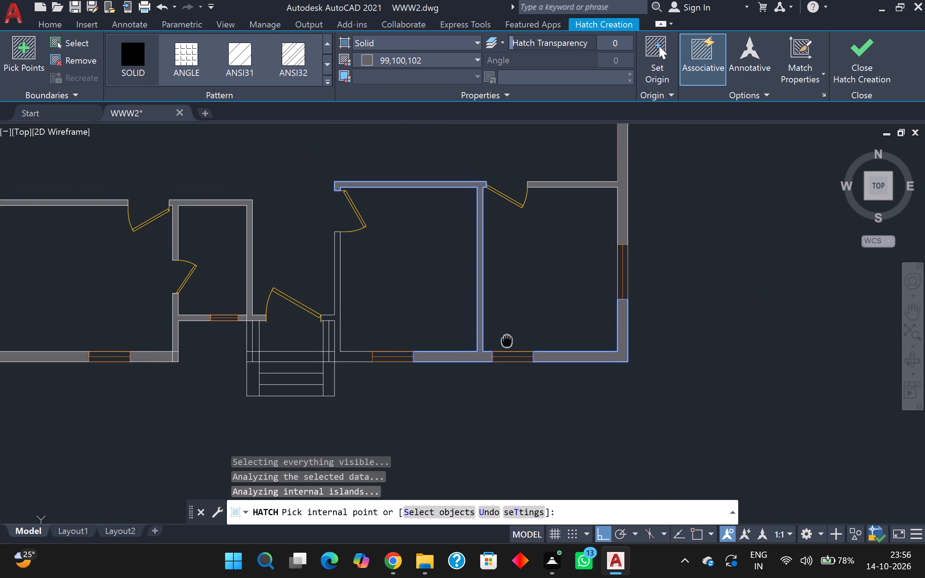
pyautogui.moveTo(510, 346); pyautogui.dragTo(544, 304, button='middle')
pyautogui.scroll(2, 377, 344)
pyautogui.scroll(2, 403, 309)
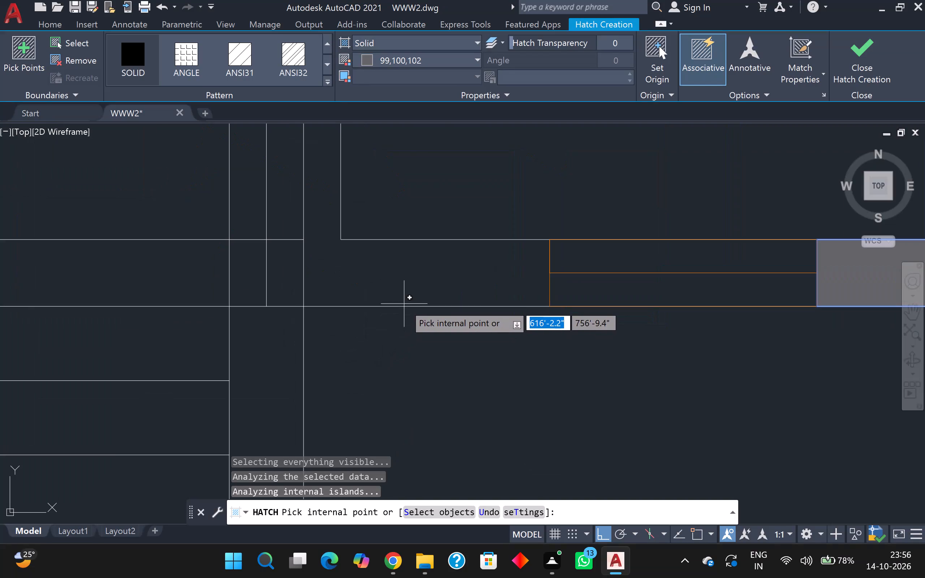
pyautogui.click(404, 280)
pyautogui.scroll(-7, 403, 277)
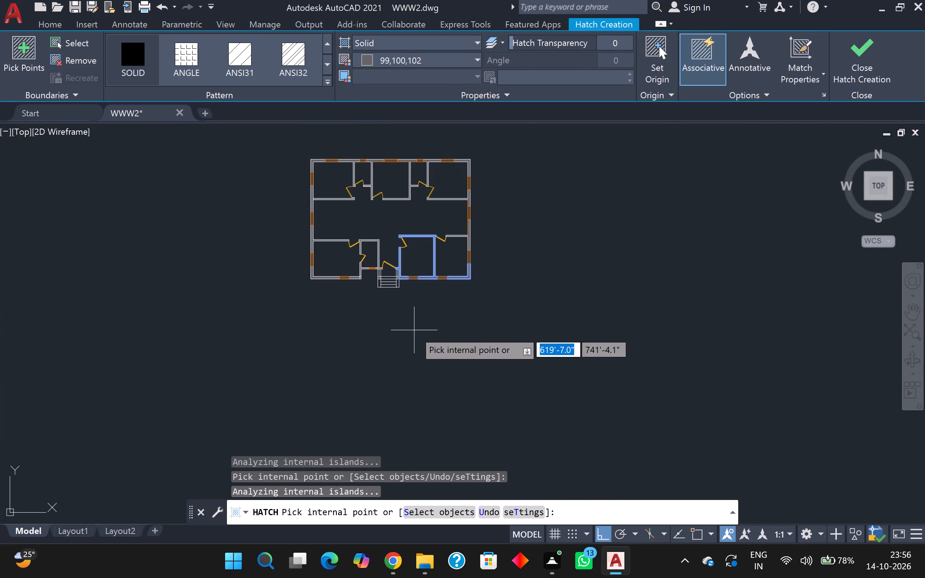
pyautogui.moveTo(414, 329); pyautogui.dragTo(436, 358, button='middle')
pyautogui.scroll(2, 442, 361)
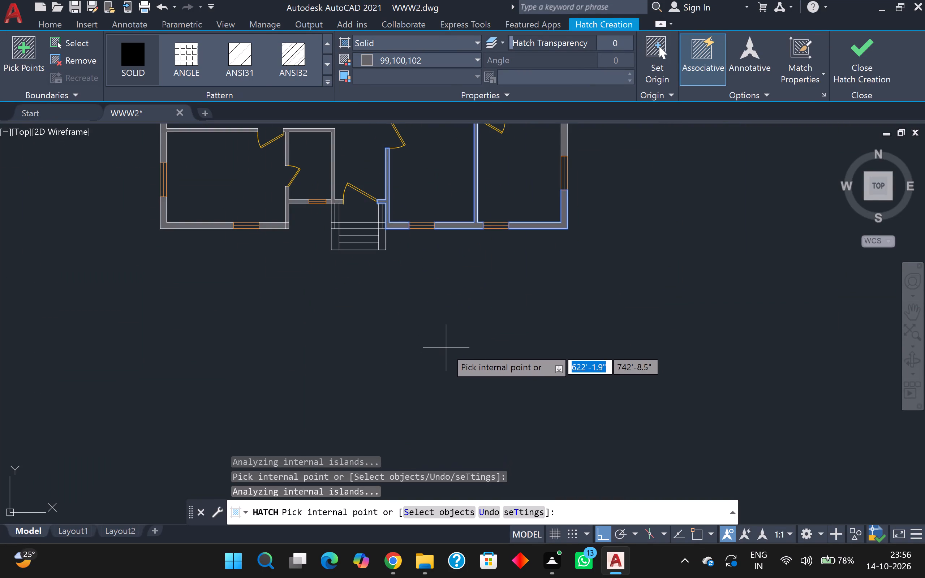
pyautogui.press('Escape')
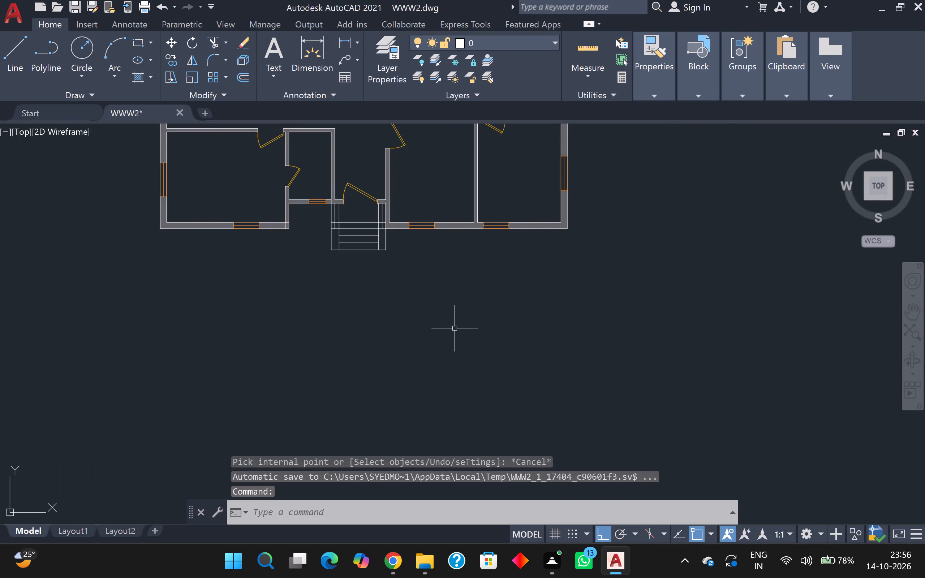
# Open DesignCenter and insert the Kitchen Layout block from Kitchens.dwg in the empty area east of the floor plan.
pyautogui.scroll(2, 455, 328)
pyautogui.moveTo(455, 325); pyautogui.dragTo(459, 364, button='middle')
pyautogui.scroll(-1, 459, 358)
pyautogui.scroll(-4, 464, 329)
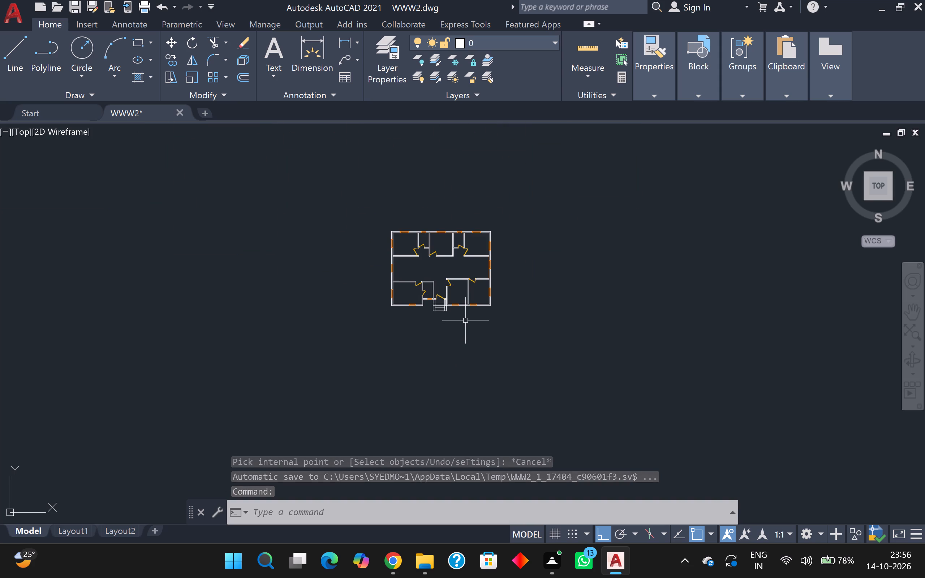
pyautogui.scroll(2, 465, 320)
pyautogui.moveTo(465, 319); pyautogui.dragTo(474, 367, button='middle')
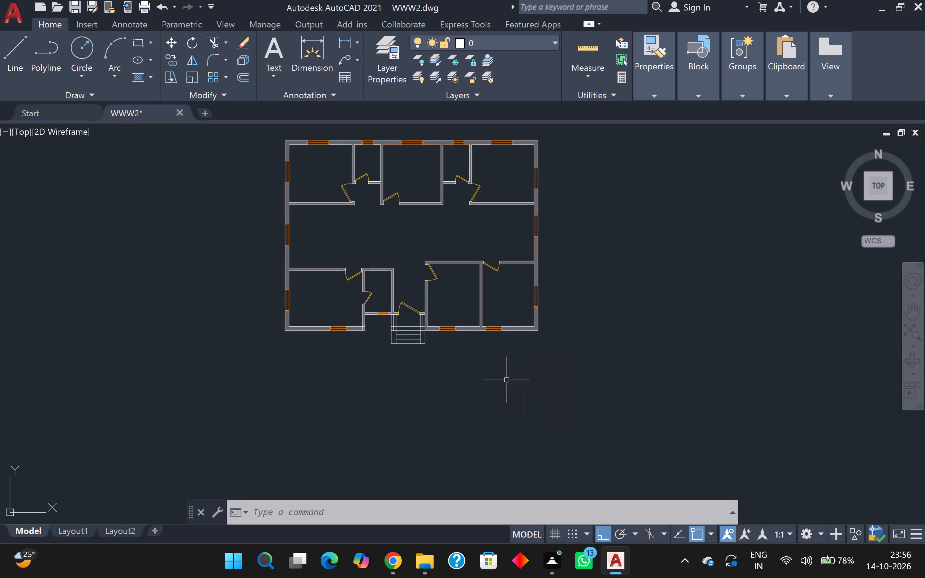
pyautogui.press('d')
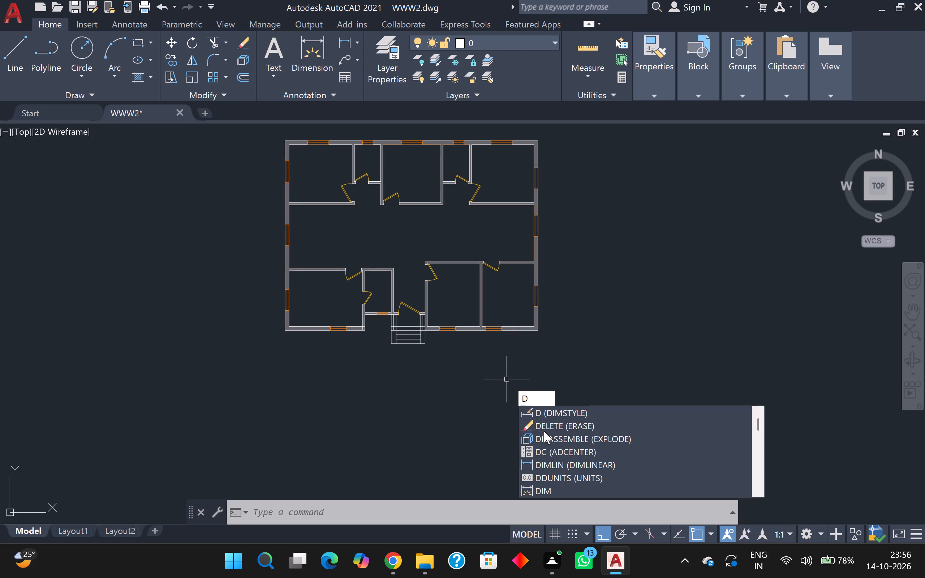
pyautogui.press('e')
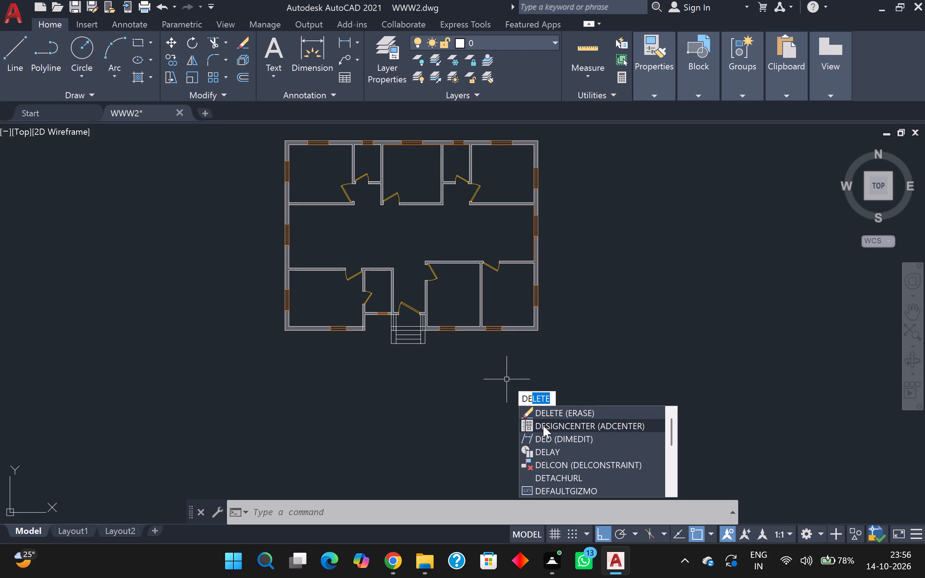
pyautogui.click(543, 426)
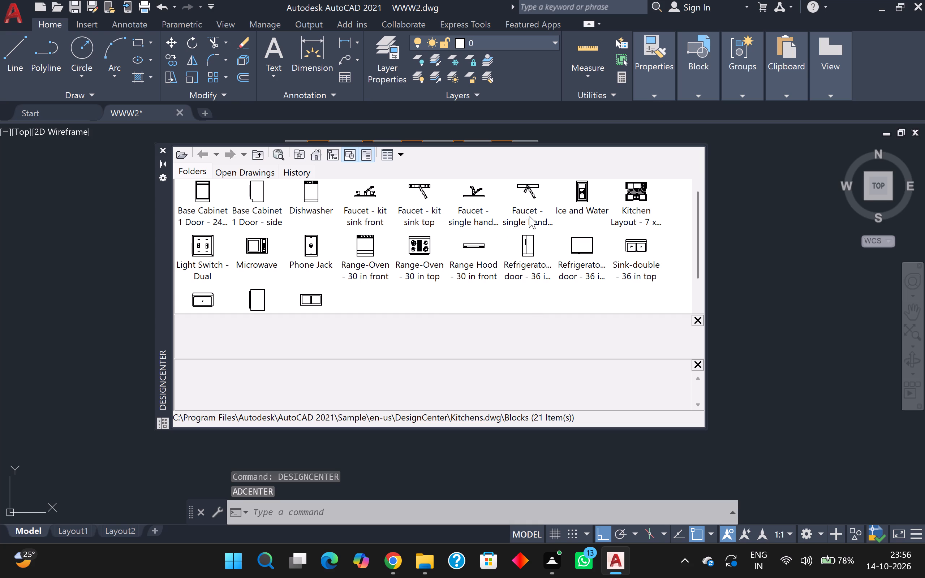
pyautogui.moveTo(639, 188); pyautogui.dragTo(693, 238)
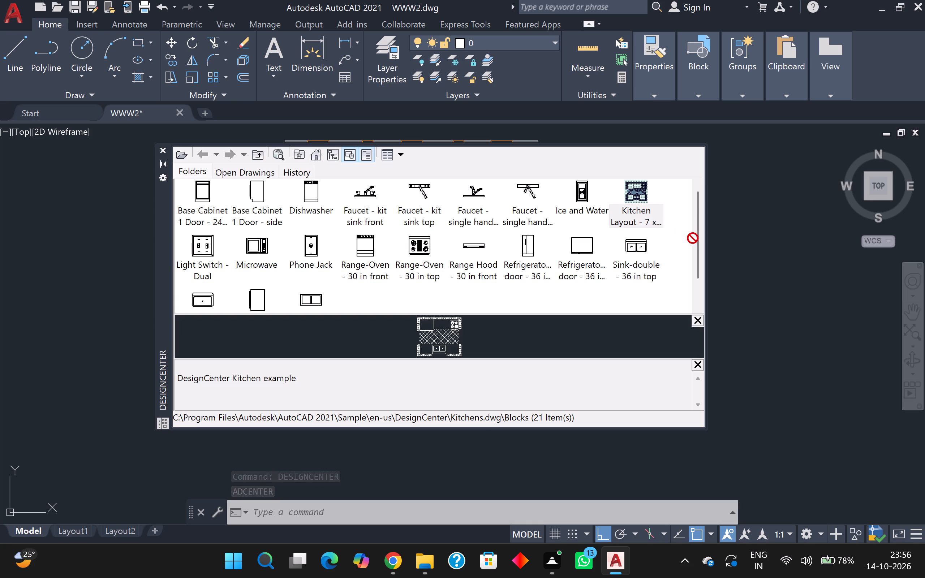
pyautogui.moveTo(693, 238); pyautogui.dragTo(749, 276)
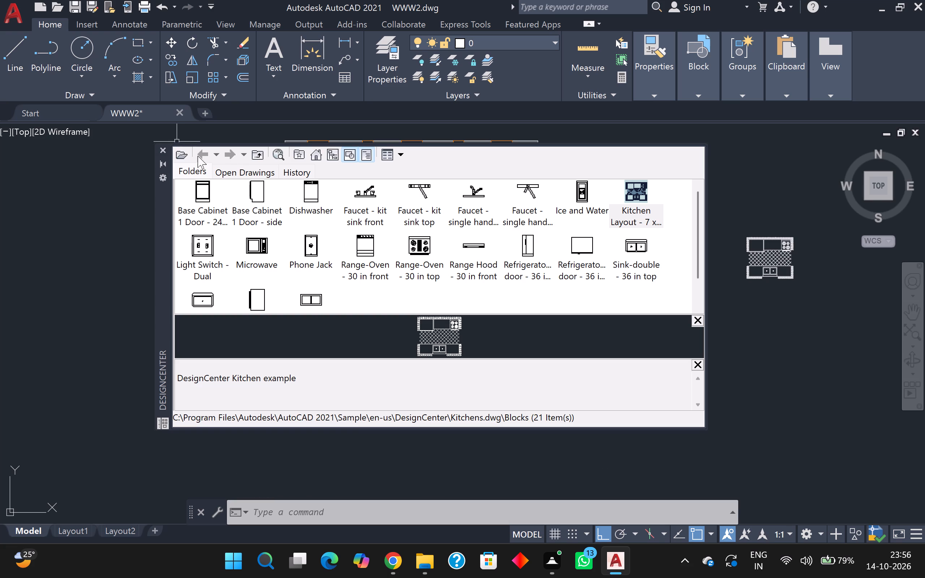
# Insert the Bed - Queen block from DesignCenter's Home - Space Planner.dwg below the kitchen layout, east of the plan.
pyautogui.click(313, 154)
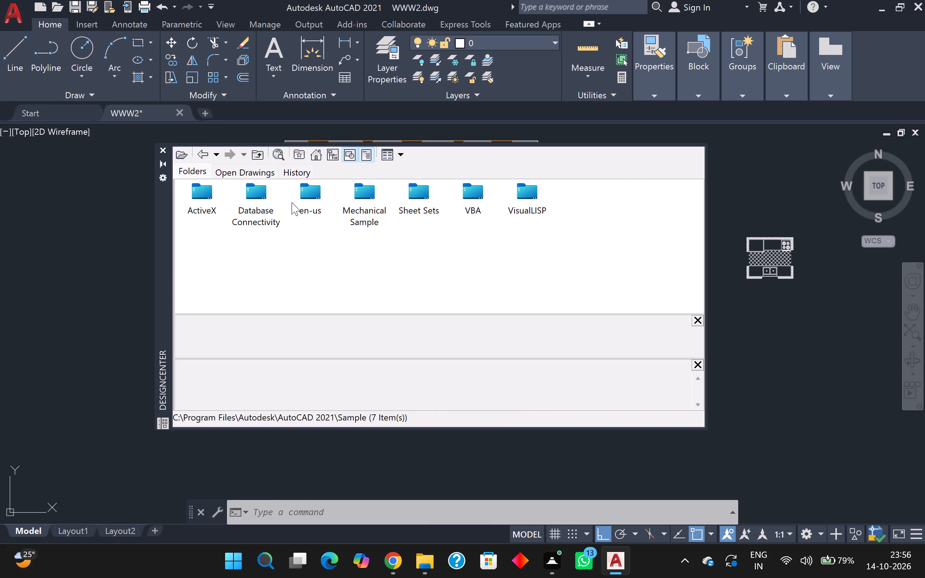
pyautogui.doubleClick(309, 194)
pyautogui.doubleClick(304, 188)
pyautogui.click(189, 192)
pyautogui.moveTo(189, 191); pyautogui.dragTo(193, 190)
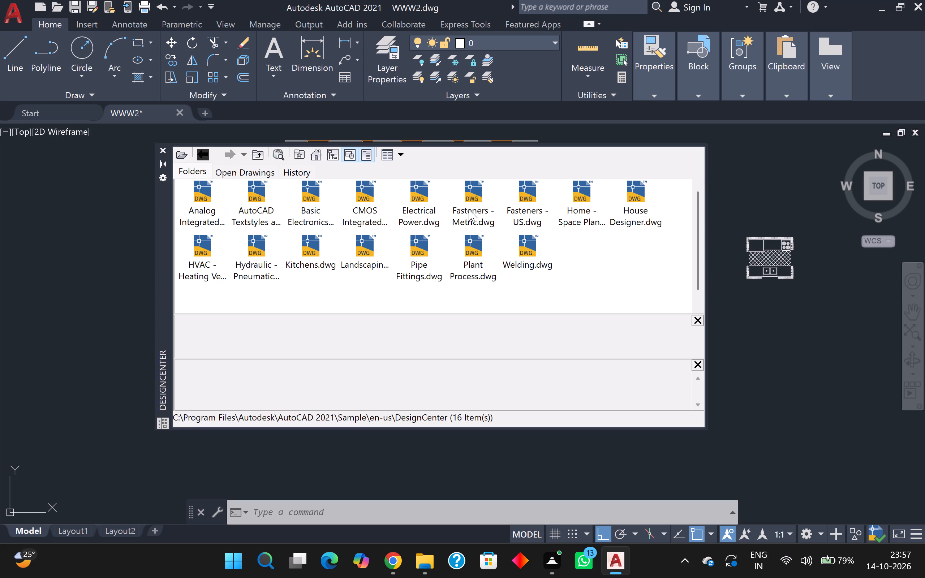
pyautogui.doubleClick(576, 199)
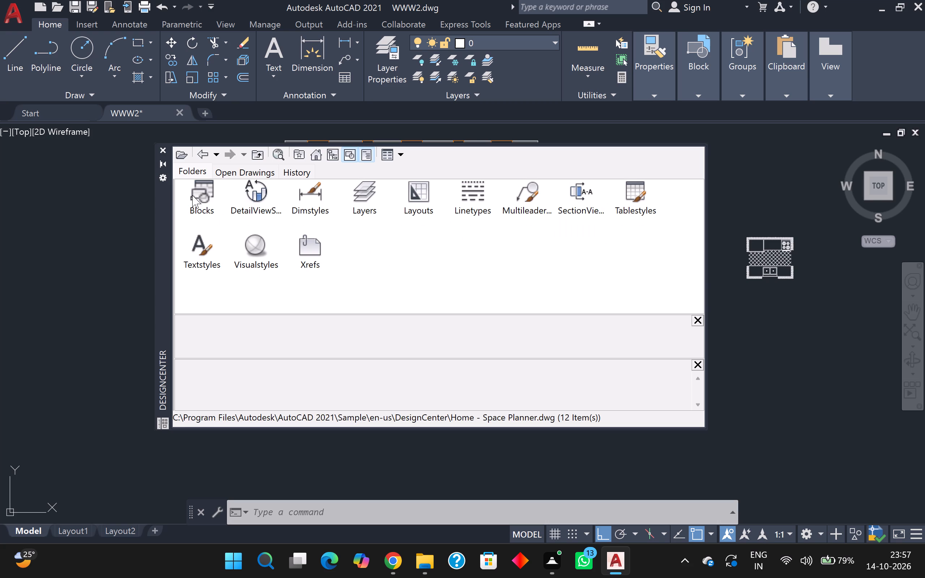
pyautogui.doubleClick(209, 197)
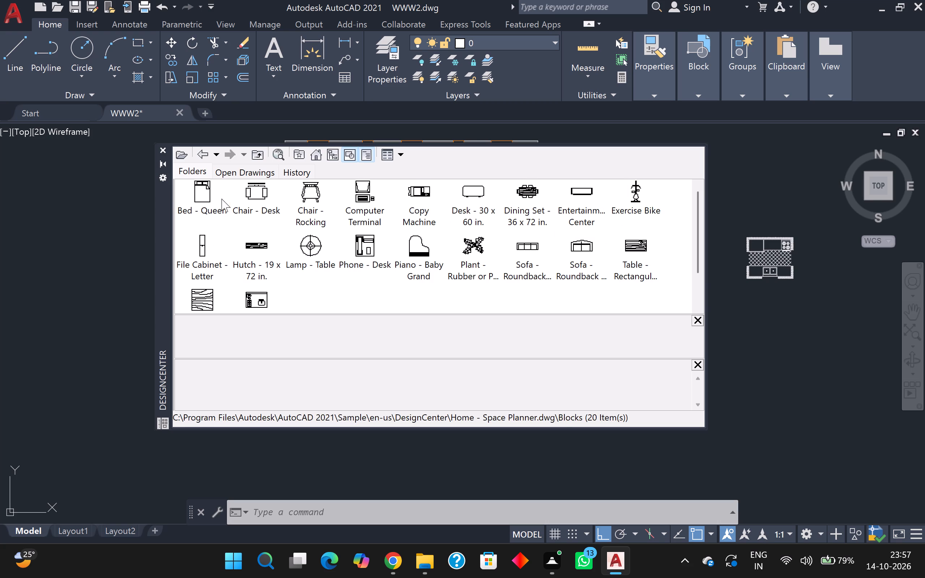
pyautogui.moveTo(205, 191); pyautogui.dragTo(778, 328)
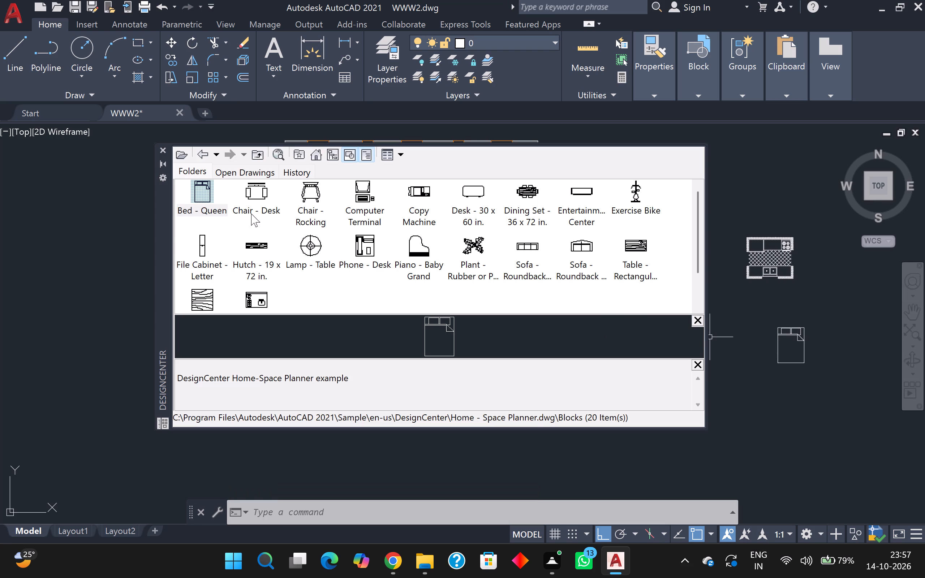
# Insert the Dining Set - 36 x 72 in. block west of the loose bed and the Table - Square Woodgrain 42 x 42 in. block below it.
pyautogui.moveTo(525, 191); pyautogui.dragTo(655, 281)
pyautogui.moveTo(655, 281); pyautogui.dragTo(735, 306)
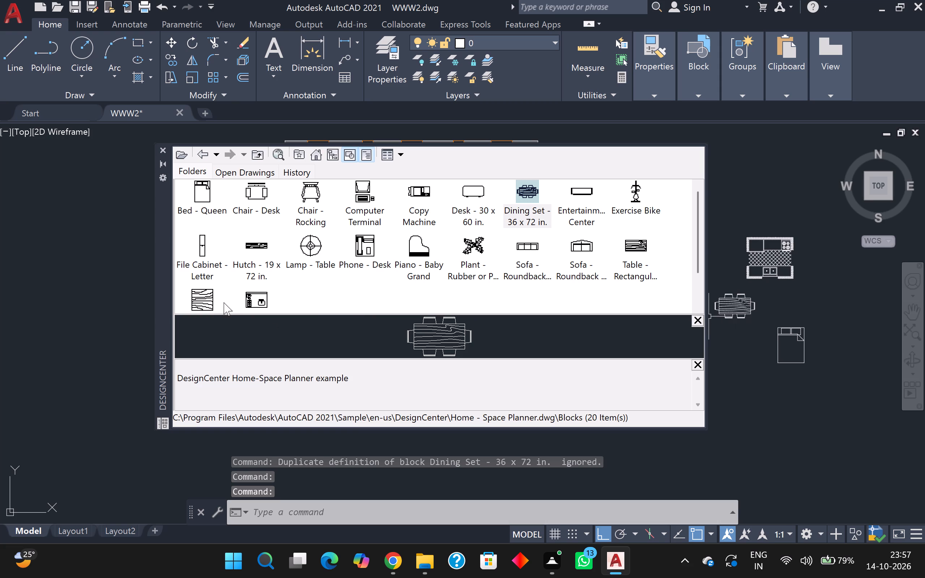
pyautogui.moveTo(205, 296); pyautogui.dragTo(775, 385)
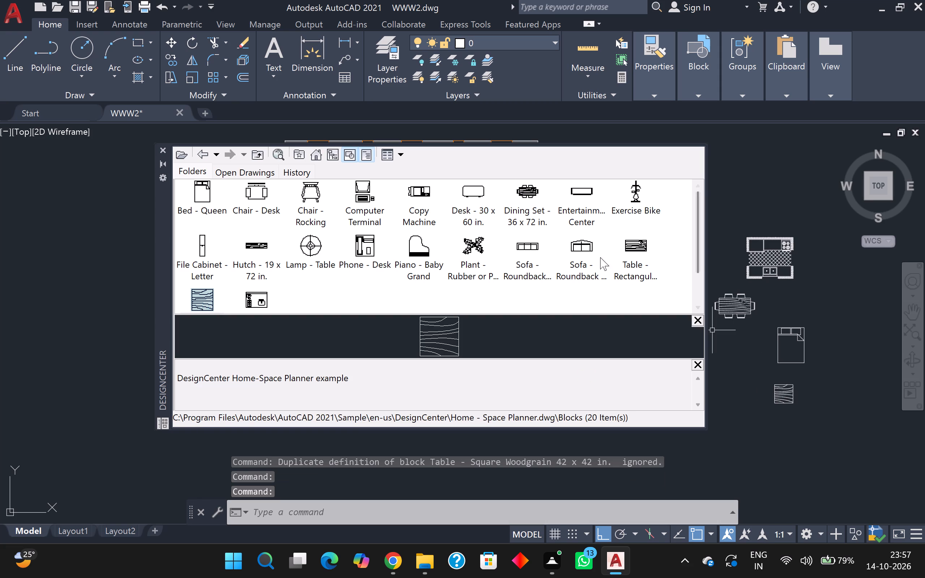
# Insert the Sofa - Roundback 7 ft. and Sofa - Roundback Loveseat 5 ft. blocks east of the loose bed.
pyautogui.moveTo(526, 240); pyautogui.dragTo(842, 301)
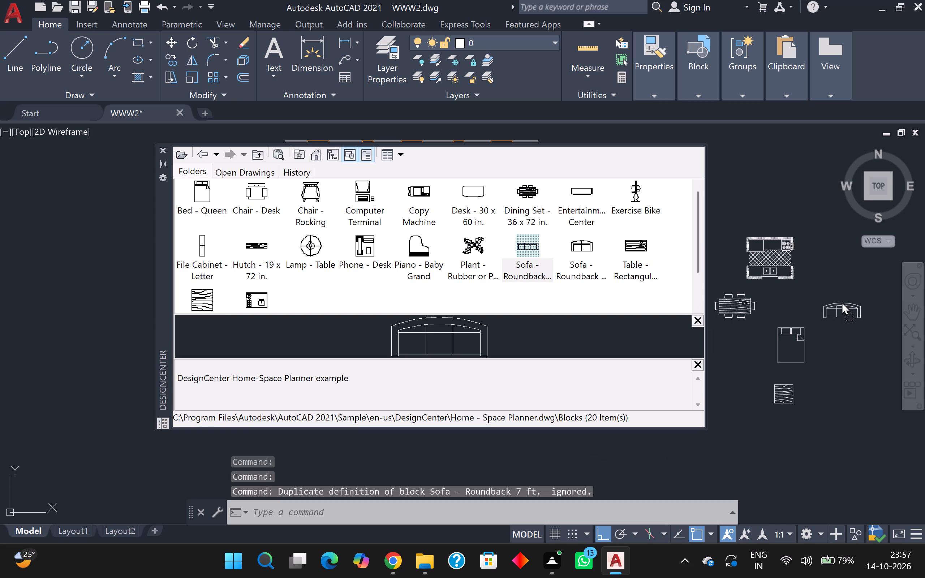
pyautogui.moveTo(842, 301); pyautogui.dragTo(842, 301)
pyautogui.moveTo(577, 244); pyautogui.dragTo(826, 367)
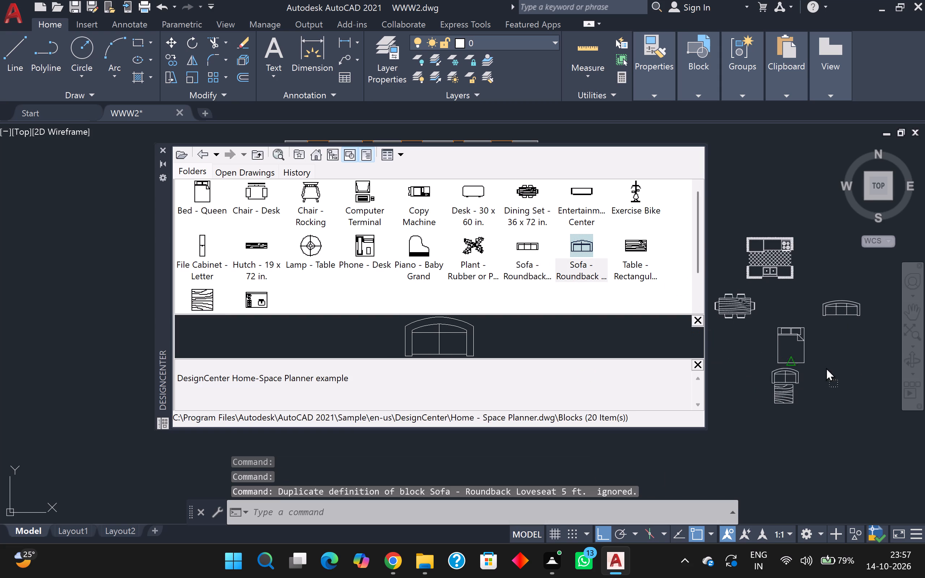
pyautogui.moveTo(826, 367); pyautogui.dragTo(863, 357)
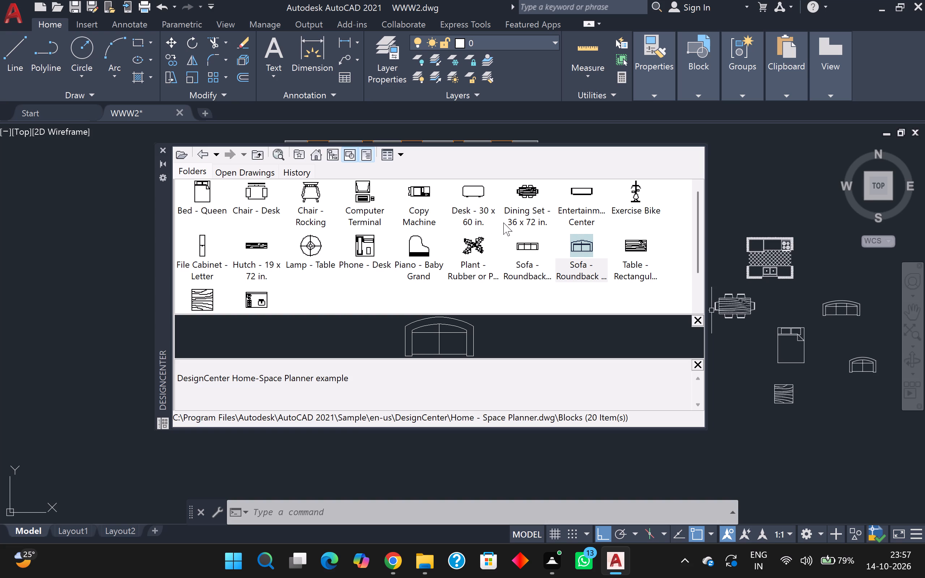
# Insert a second Sofa - Roundback 7 ft. and Roundback Loveseat 5 ft. above the kitchen layout, and close DesignCenter.
pyautogui.moveTo(524, 242); pyautogui.dragTo(740, 198)
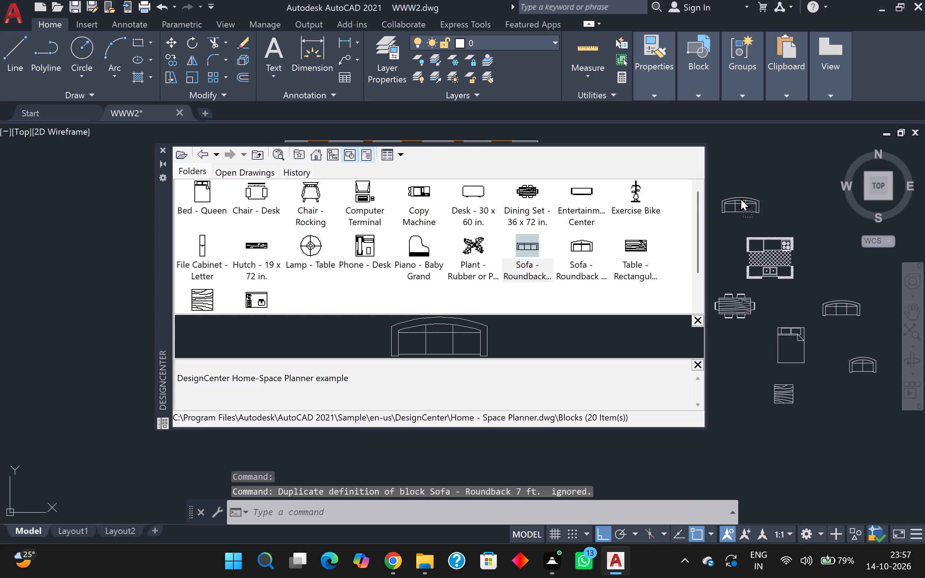
pyautogui.moveTo(740, 198); pyautogui.dragTo(750, 184)
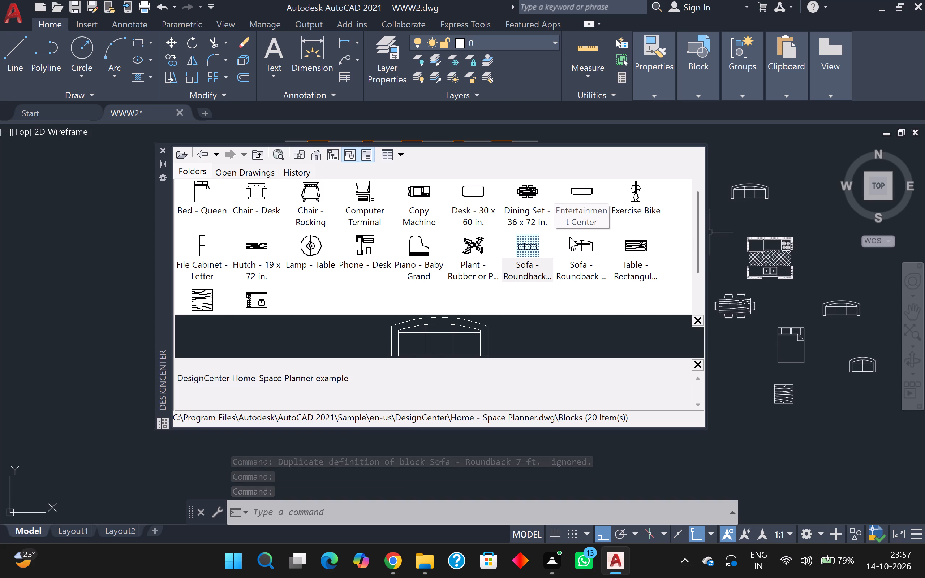
pyautogui.moveTo(580, 244); pyautogui.dragTo(800, 201)
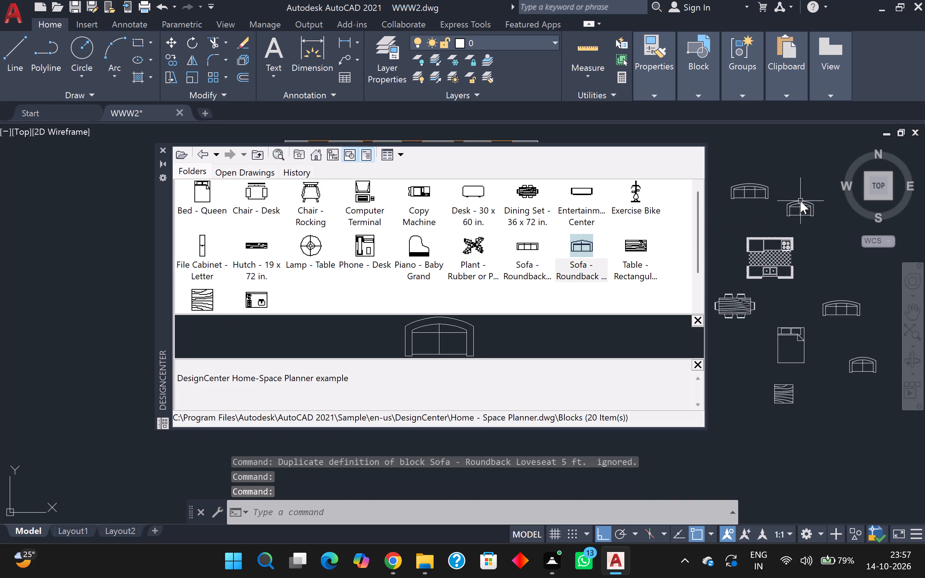
pyautogui.press('Escape')
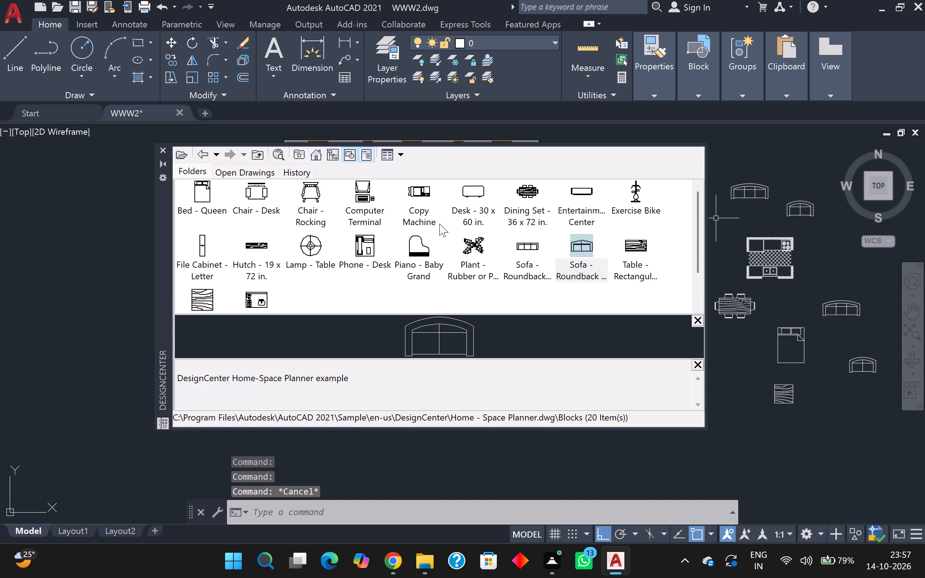
pyautogui.click(164, 151)
# Copy the queen bed with Ortho off into the northern middle, northwest and northeast bedrooms, with each headboard near the north wall.
pyautogui.scroll(-1, 311, 294)
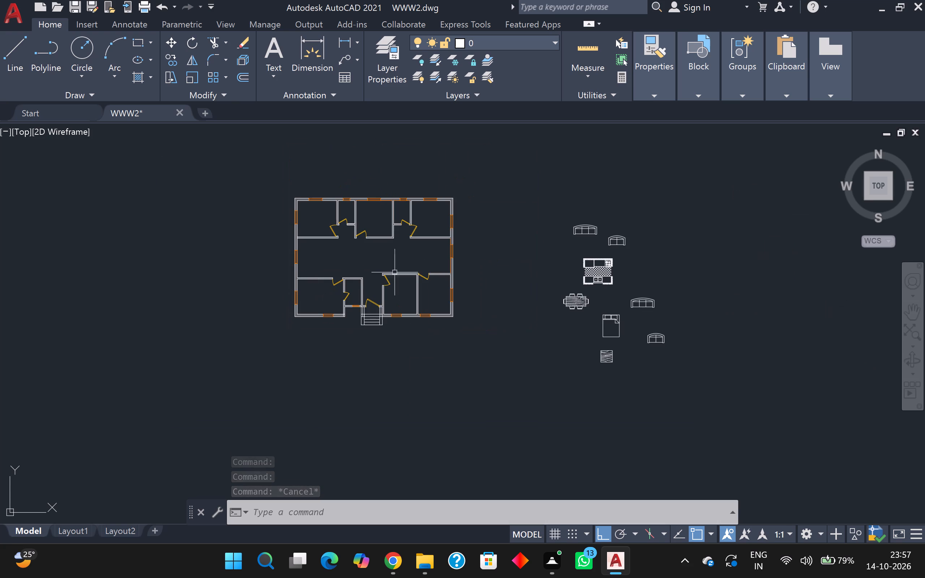
pyautogui.scroll(2, 648, 337)
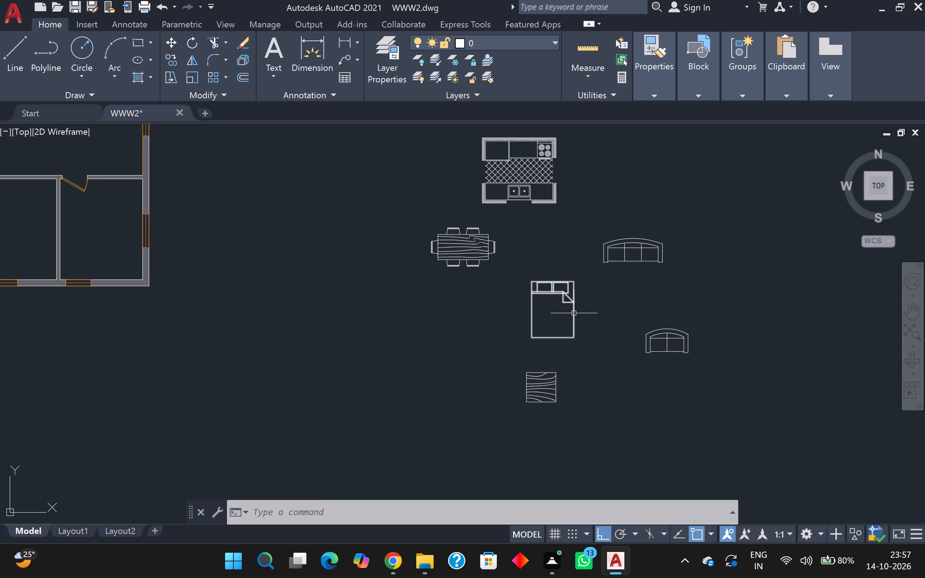
pyautogui.click(574, 313)
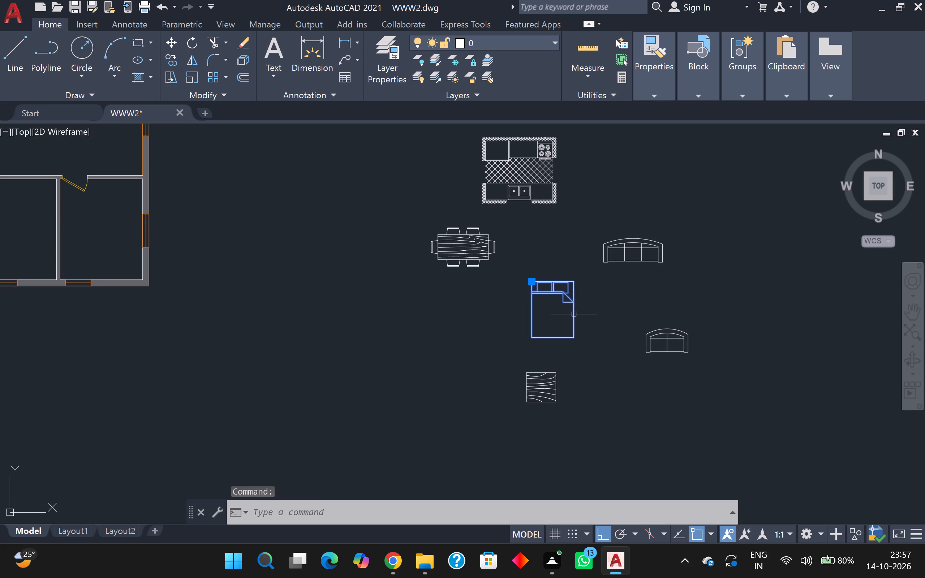
pyautogui.write('co')
pyautogui.press('Return')
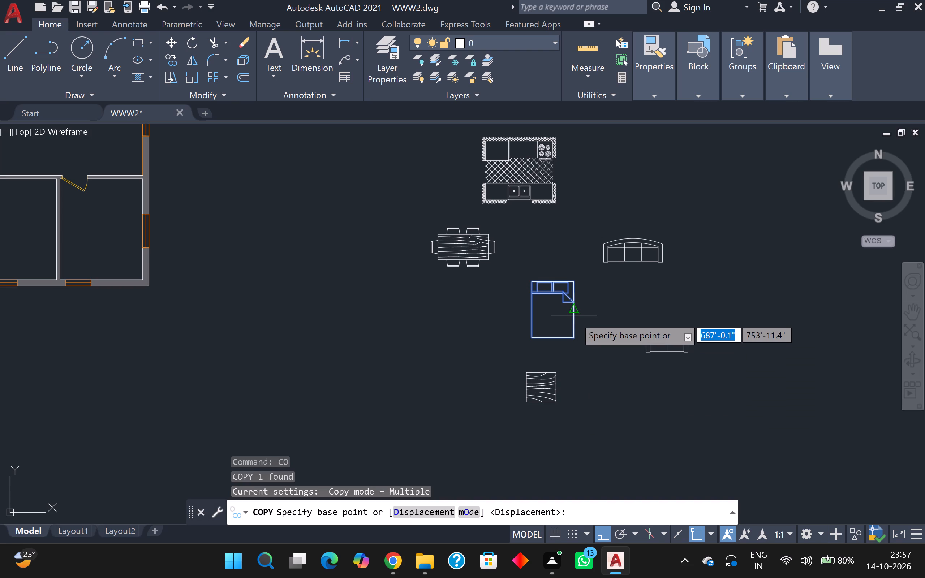
pyautogui.click(574, 316)
pyautogui.moveTo(412, 297); pyautogui.dragTo(524, 403, button='middle')
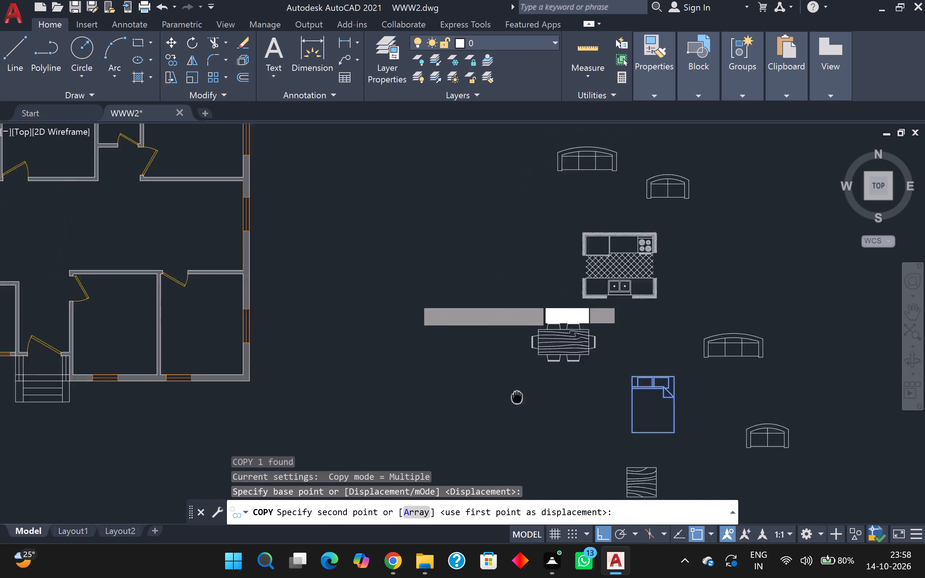
pyautogui.moveTo(524, 403); pyautogui.dragTo(557, 435, button='middle')
pyautogui.press('F8')
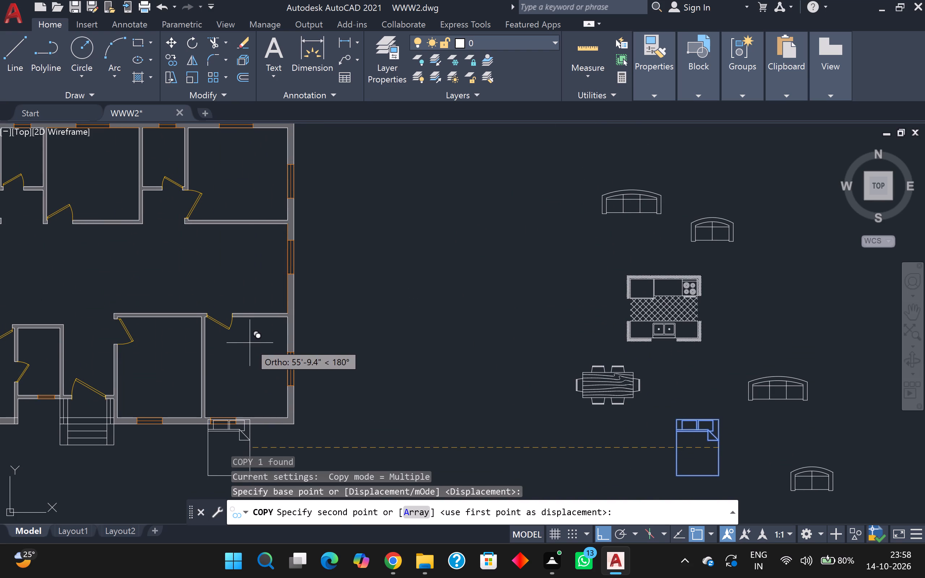
pyautogui.moveTo(190, 272); pyautogui.dragTo(339, 356, button='middle')
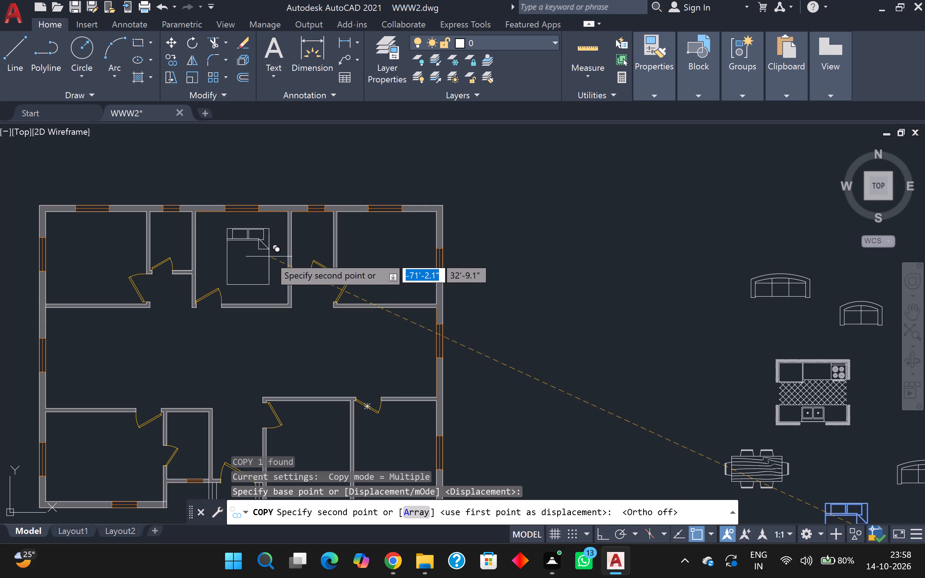
pyautogui.click(275, 246)
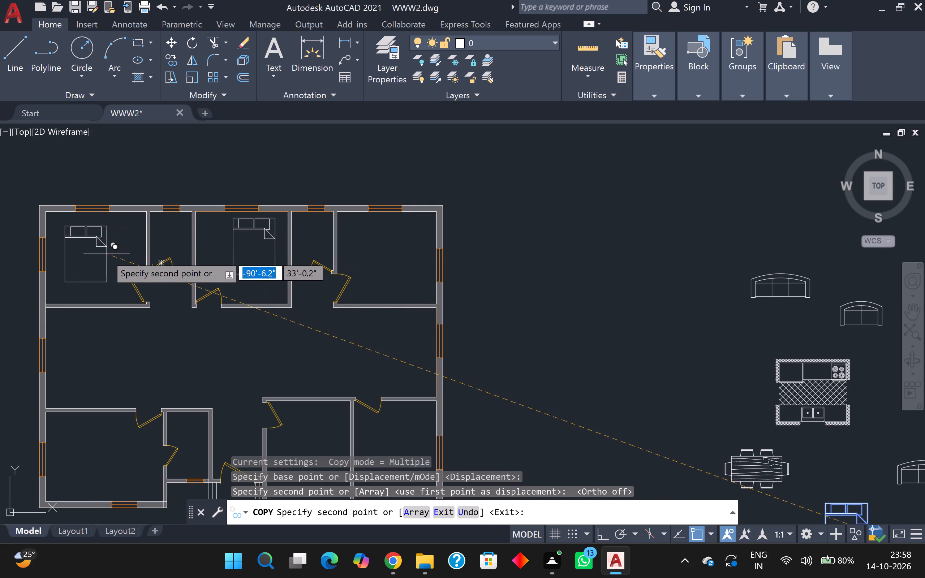
pyautogui.click(99, 245)
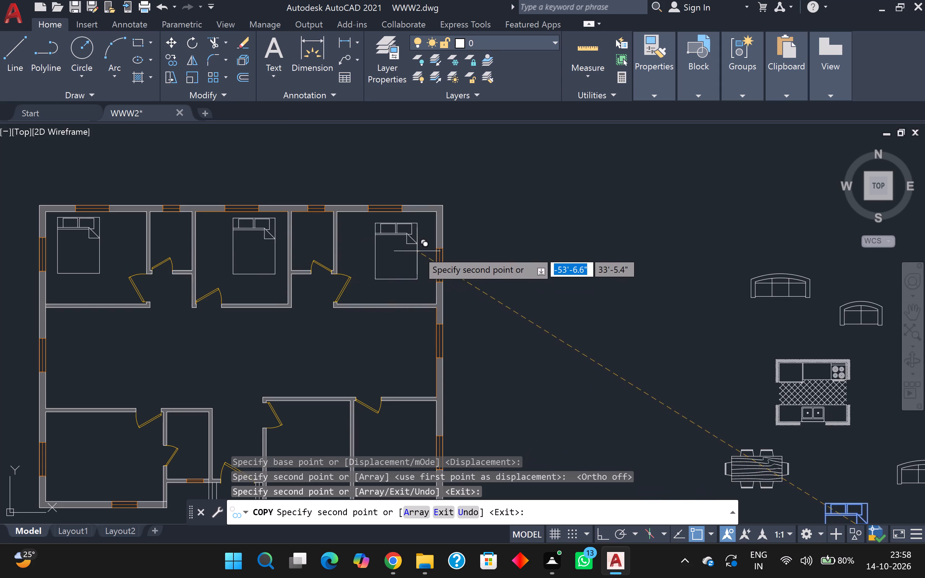
pyautogui.click(419, 247)
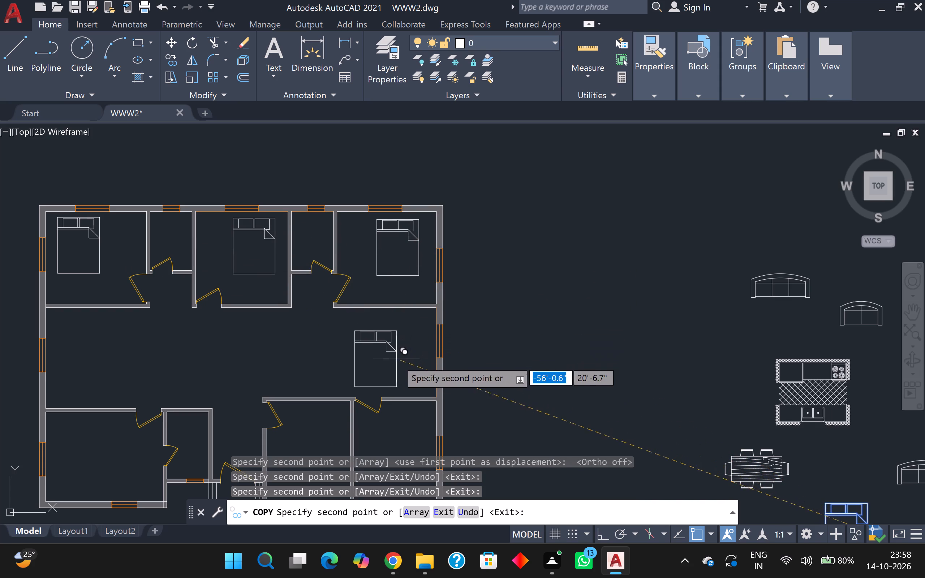
# Place another copy of the queen bed in the southwest bedroom and end the Copy command.
pyautogui.moveTo(396, 358); pyautogui.dragTo(442, 234, button='middle')
pyautogui.moveTo(159, 341); pyautogui.dragTo(162, 340, button='middle')
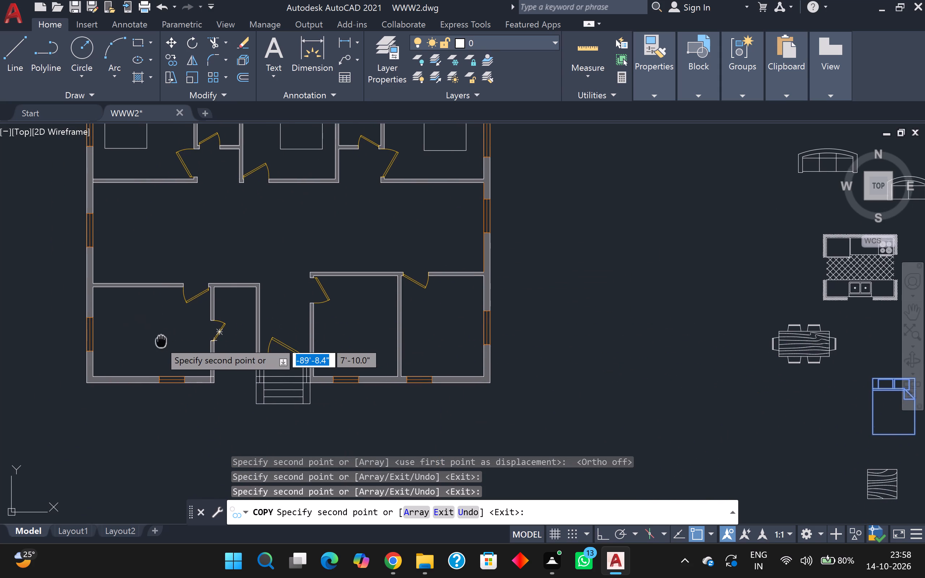
pyautogui.moveTo(162, 340); pyautogui.dragTo(204, 336, button='middle')
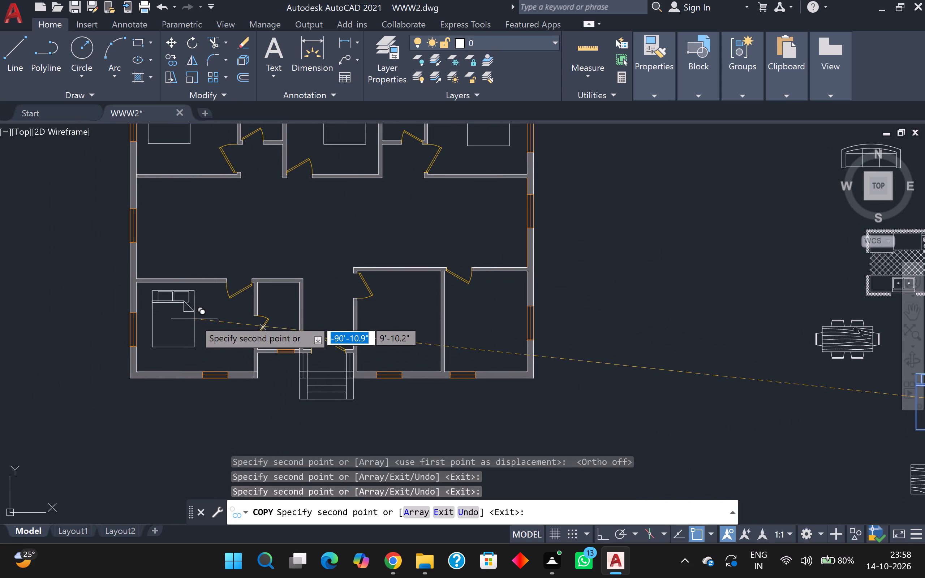
pyautogui.click(192, 316)
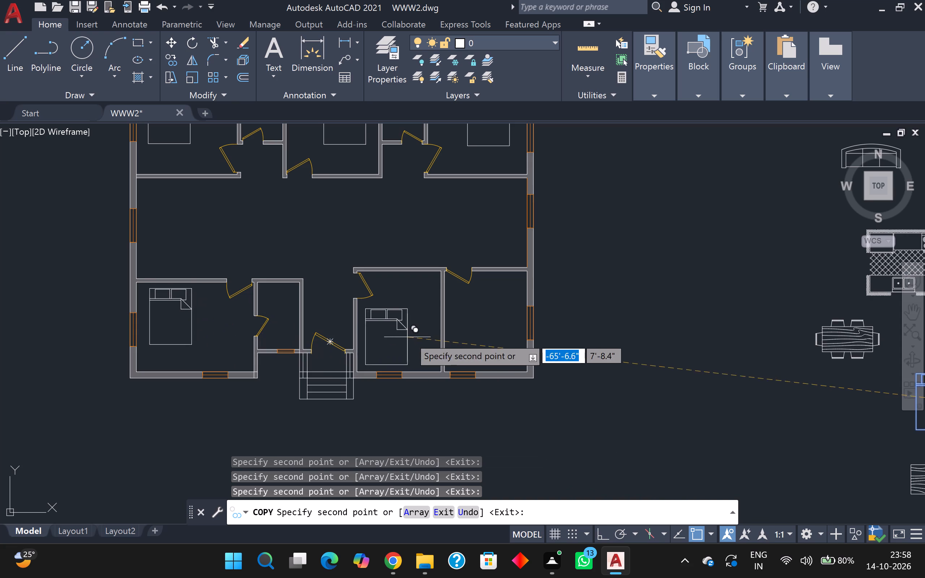
pyautogui.scroll(-1, 418, 335)
pyautogui.moveTo(418, 335); pyautogui.dragTo(379, 301, button='middle')
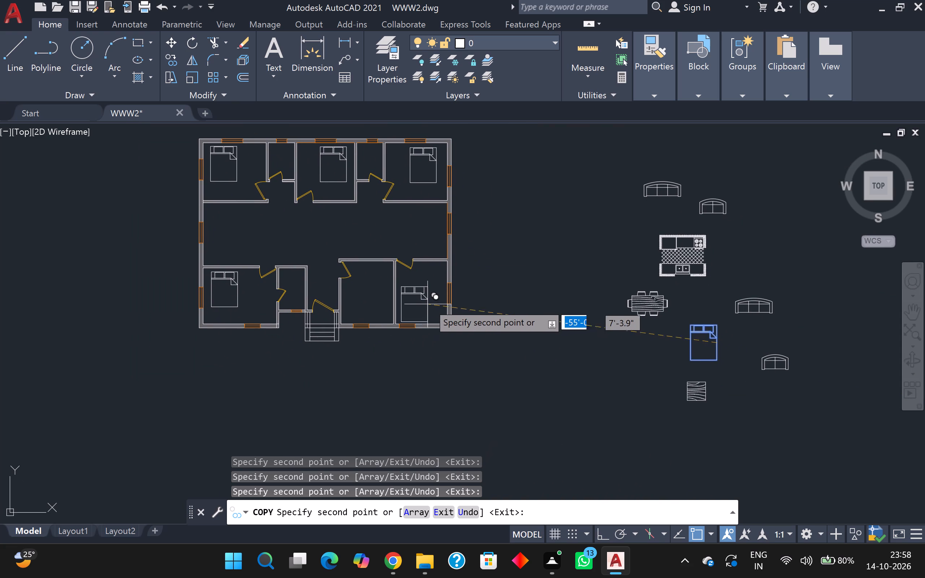
pyautogui.press('Escape')
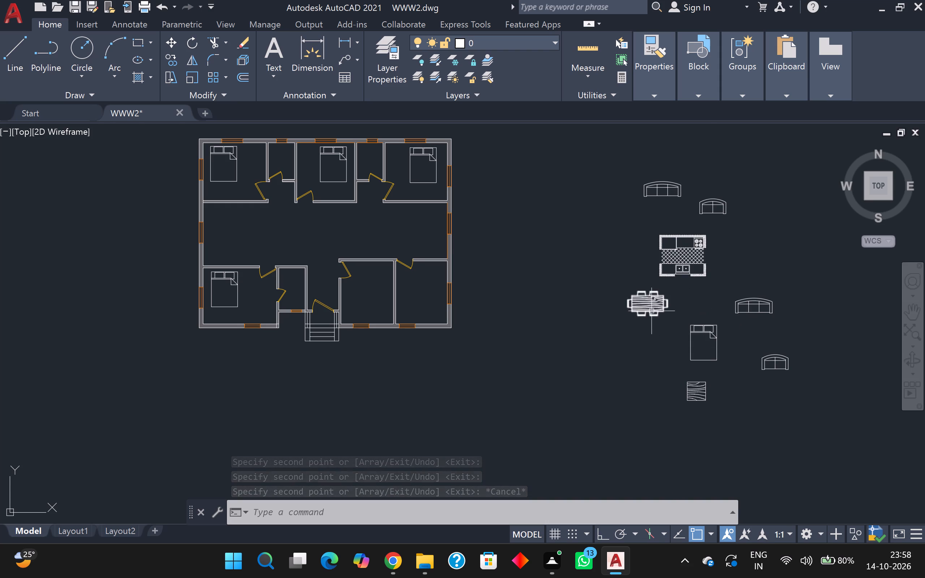
# Move the dining set from outside the plan into the middle of the central hall.
pyautogui.scroll(2, 651, 311)
pyautogui.scroll(-3, 651, 311)
pyautogui.scroll(1, 672, 310)
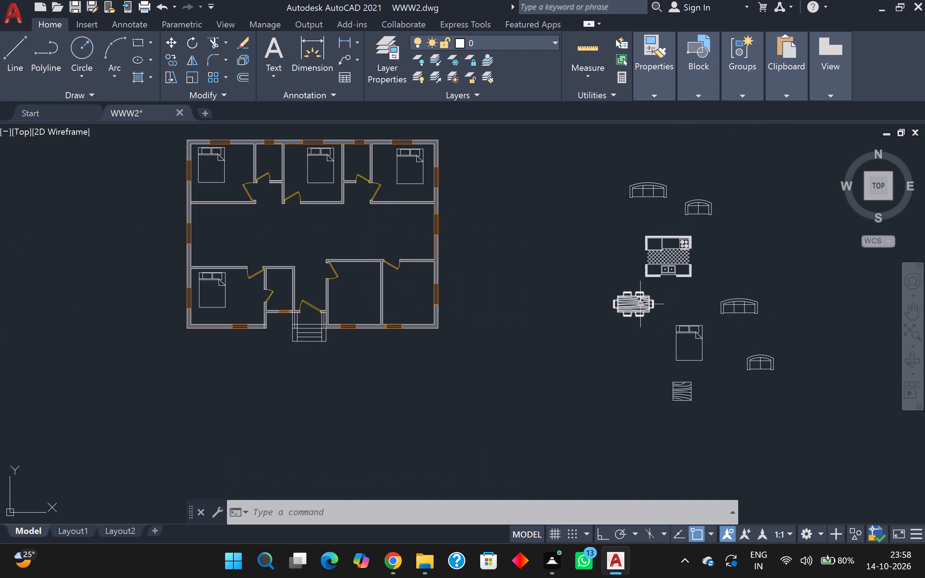
pyautogui.click(640, 303)
pyautogui.press('m')
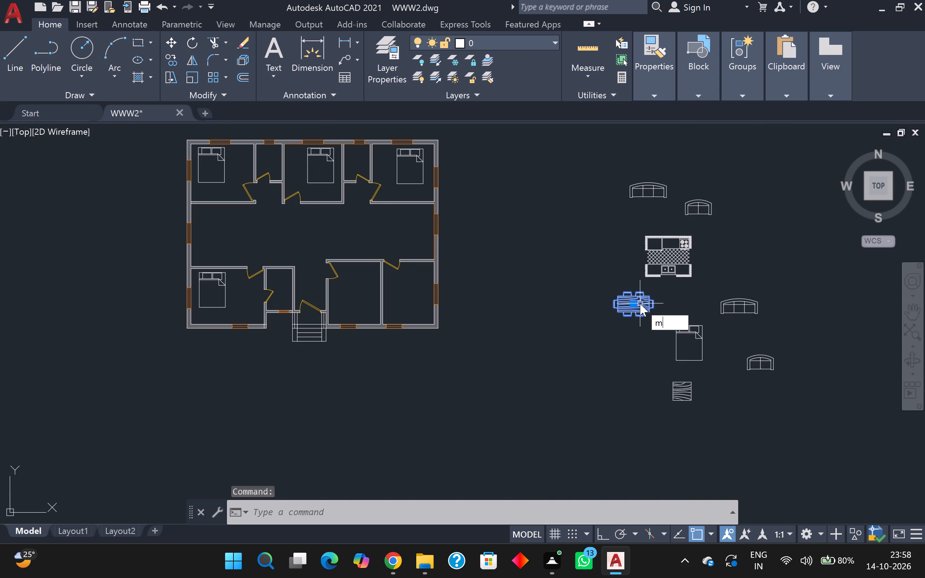
pyautogui.press('Return')
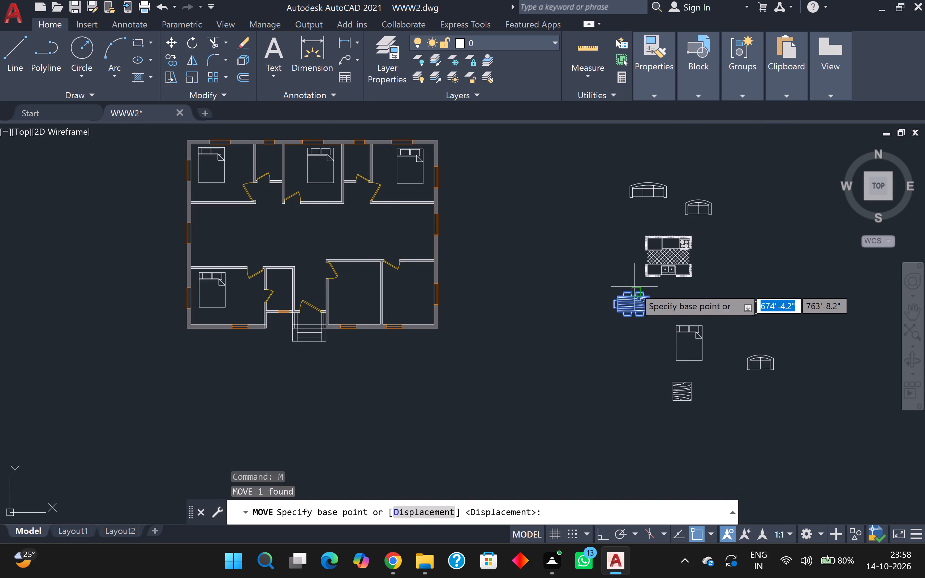
pyautogui.click(634, 304)
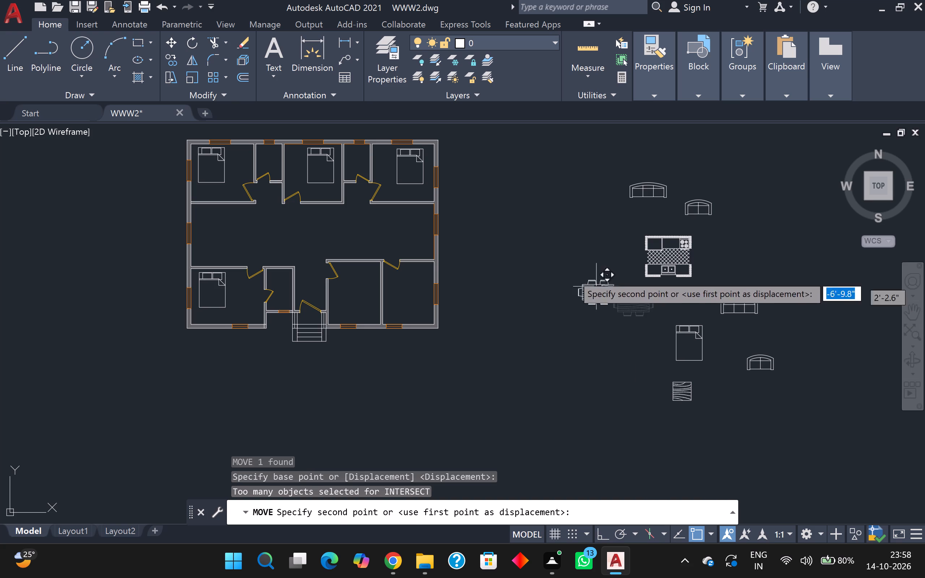
pyautogui.scroll(1, 335, 231)
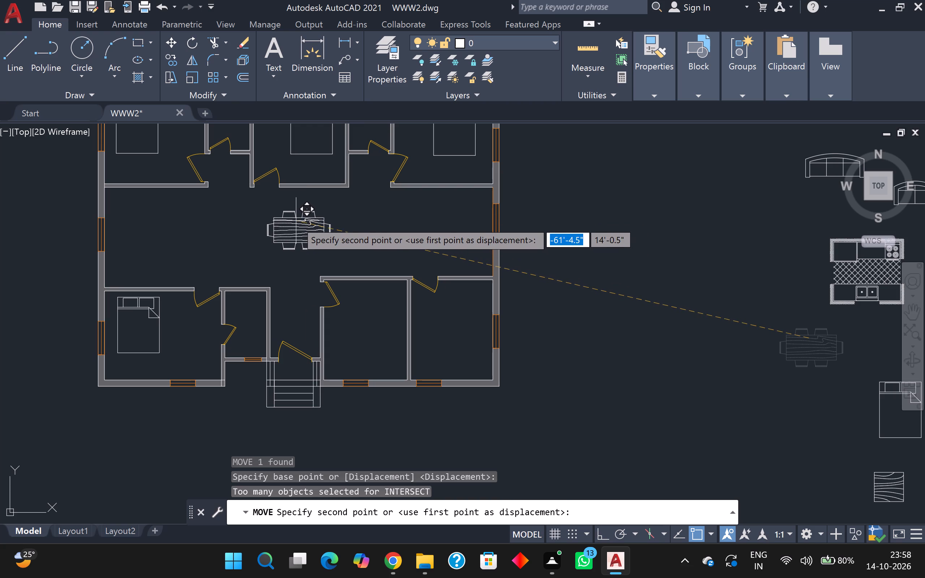
pyautogui.click(296, 220)
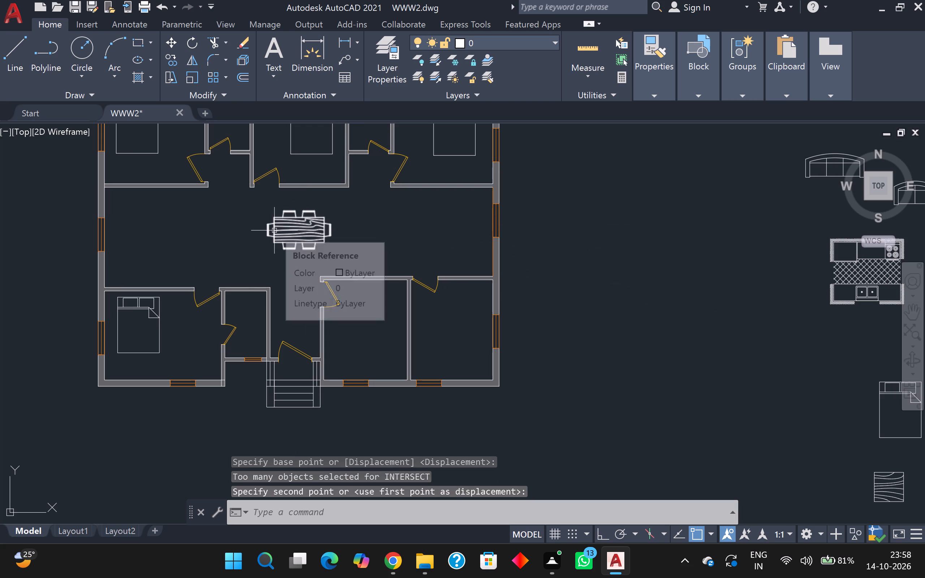
# Move the three-seat sofa above the kitchen layout into the west end of the central hall.
pyautogui.scroll(-1, 342, 254)
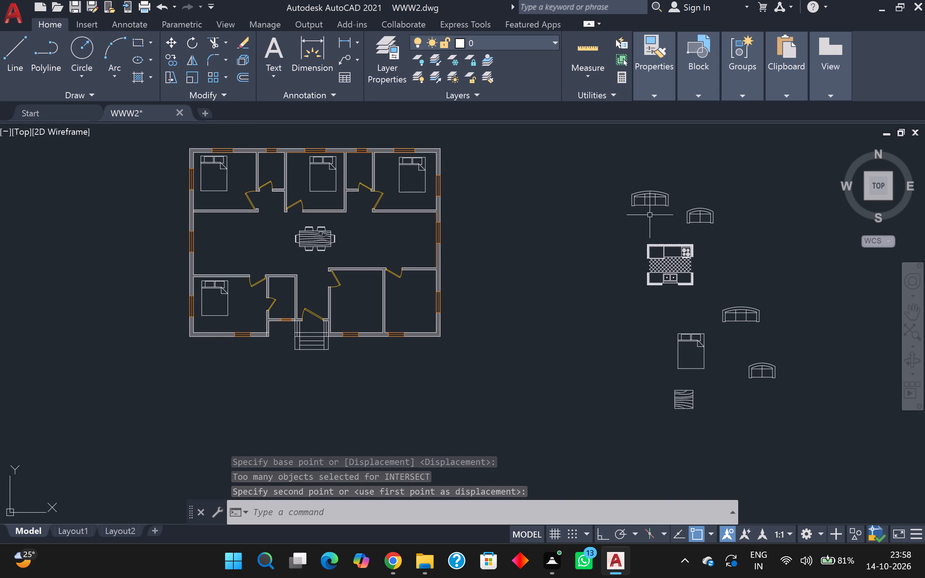
pyautogui.click(653, 198)
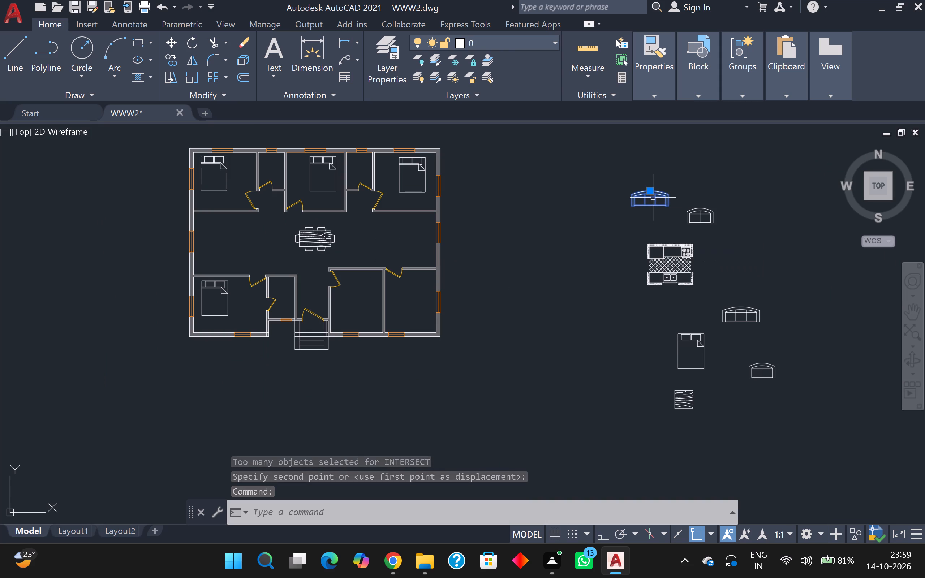
pyautogui.press('m')
pyautogui.press('Return')
pyautogui.click(654, 198)
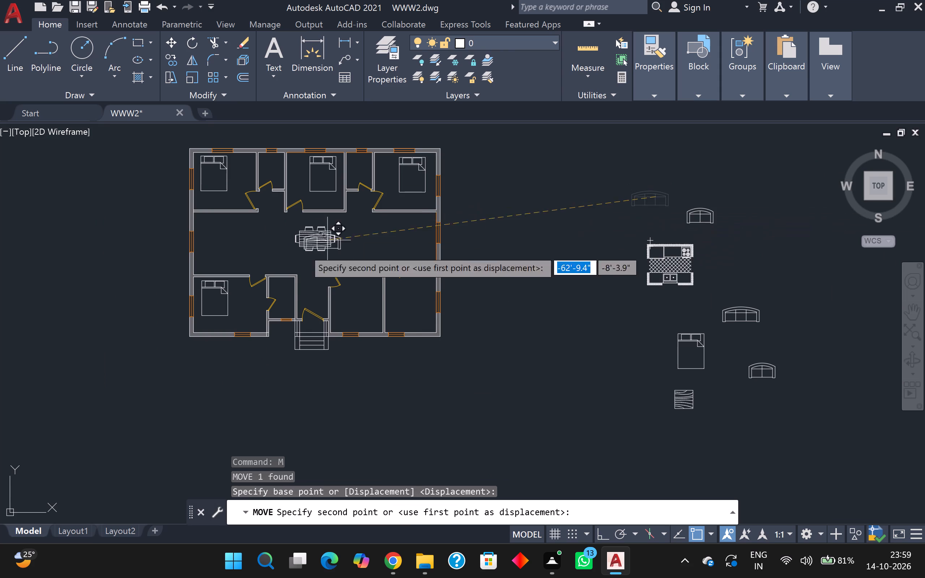
pyautogui.scroll(1, 212, 259)
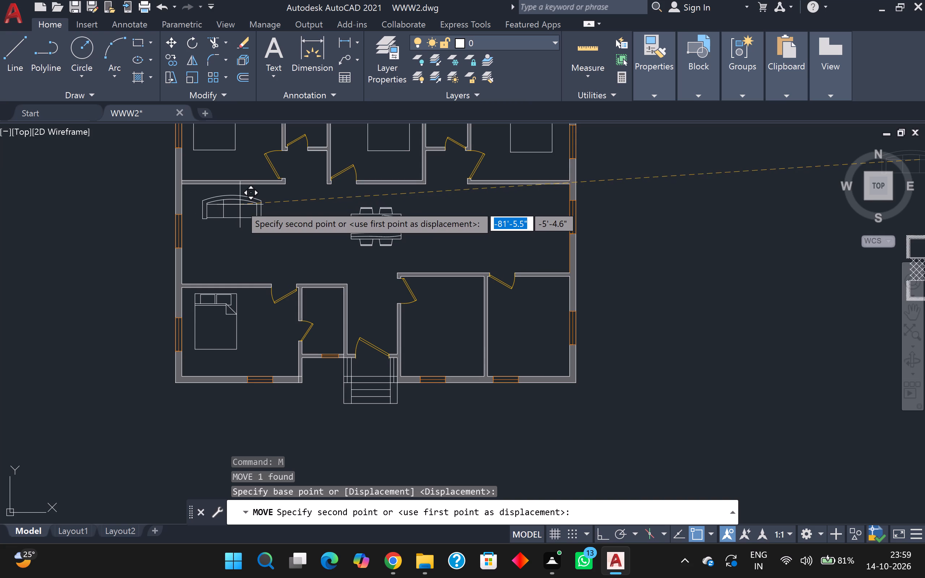
pyautogui.click(237, 204)
# Rotate the hall sofa 90° counterclockwise with Ortho on, so its back faces the west wall.
pyautogui.click(238, 212)
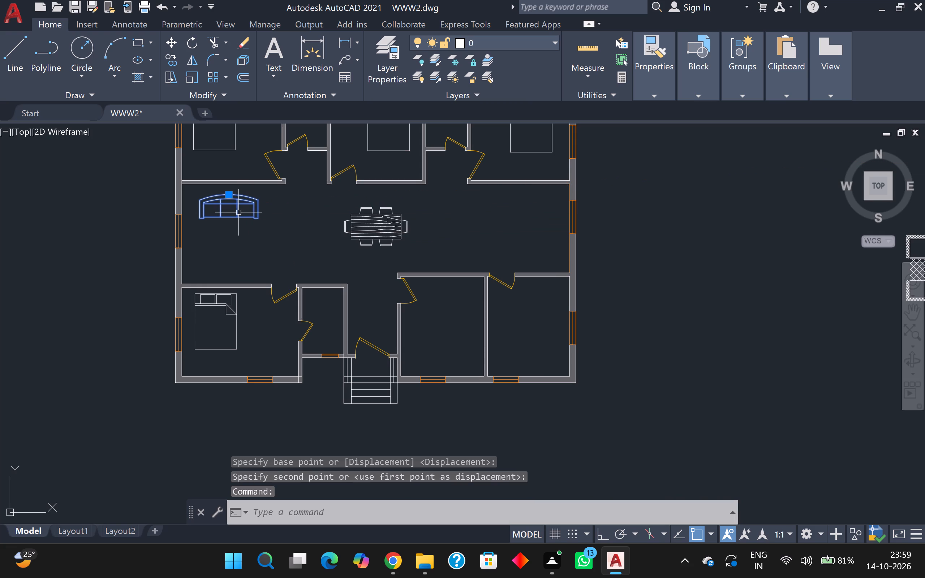
pyautogui.write('ro')
pyautogui.press('Return')
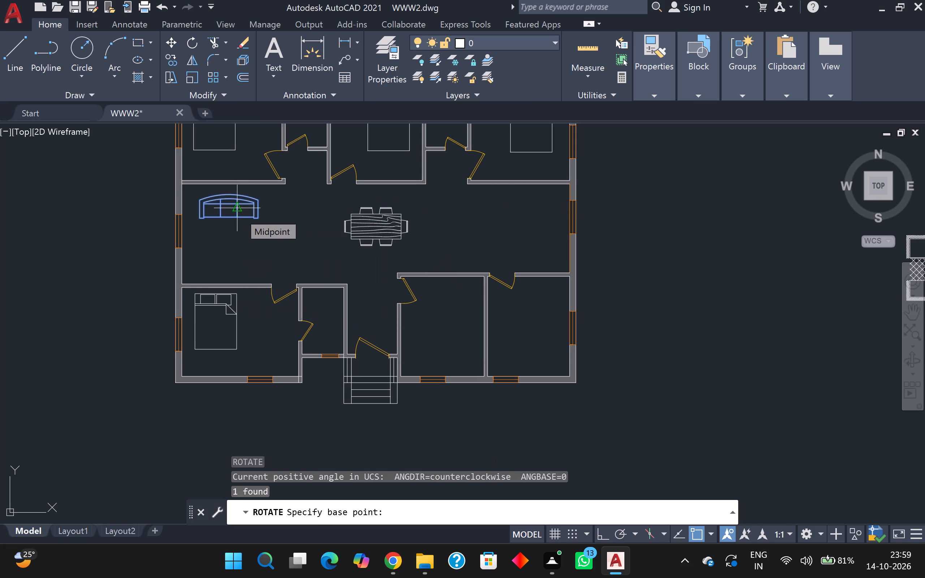
pyautogui.press('F8')
pyautogui.click(243, 213)
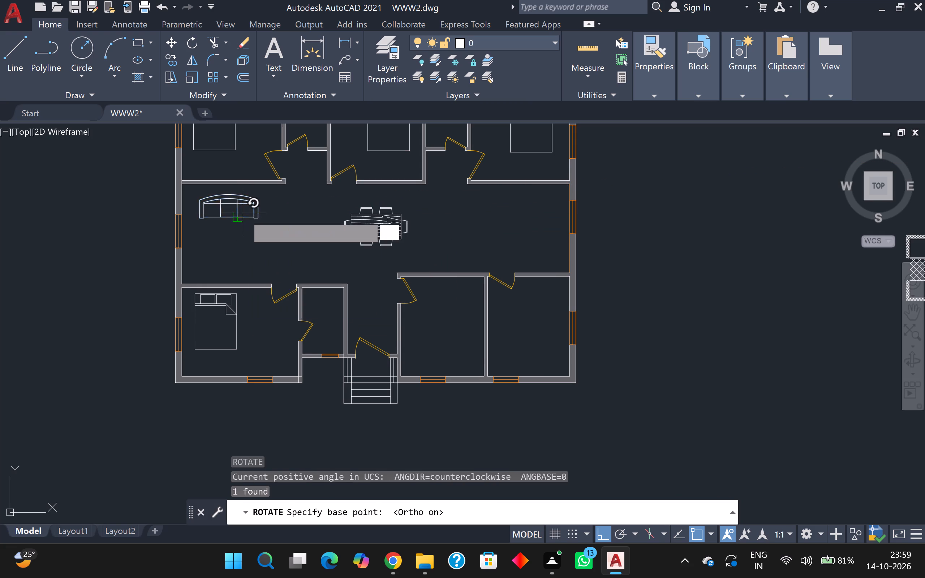
pyautogui.click(239, 177)
# Move the rotated sofa with Ortho off close to the hall's west wall, beside the window.
pyautogui.click(236, 212)
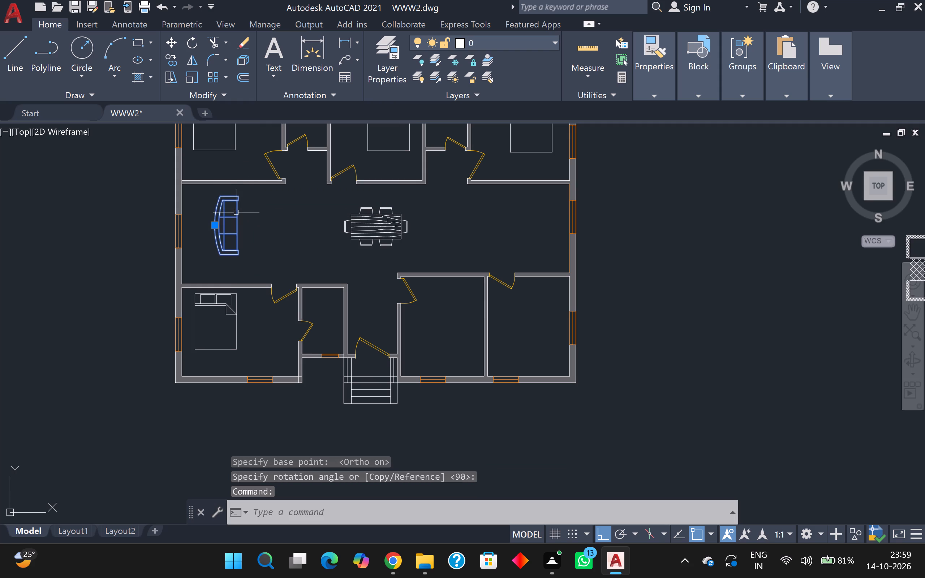
pyautogui.press('m')
pyautogui.press('Return')
pyautogui.click(235, 214)
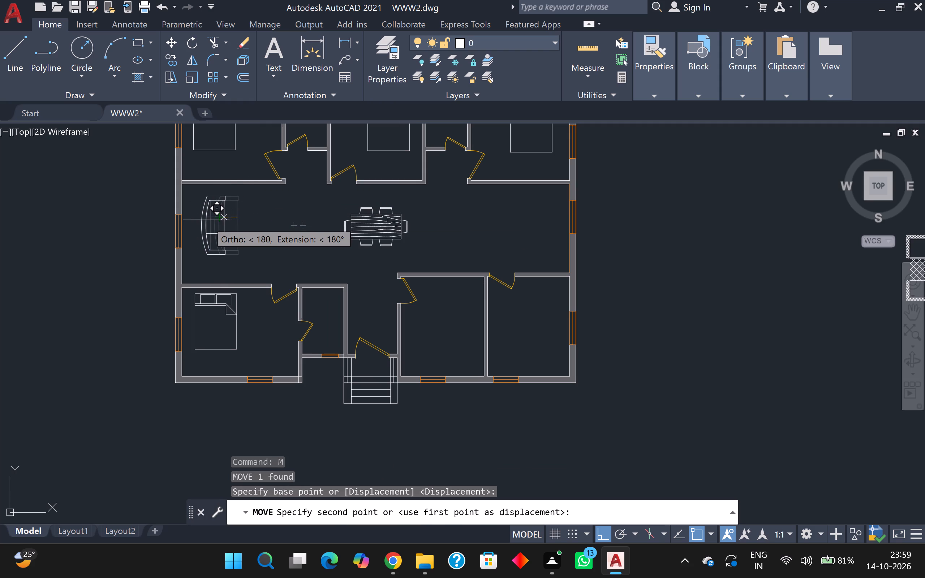
pyautogui.press('F8')
pyautogui.scroll(1, 204, 220)
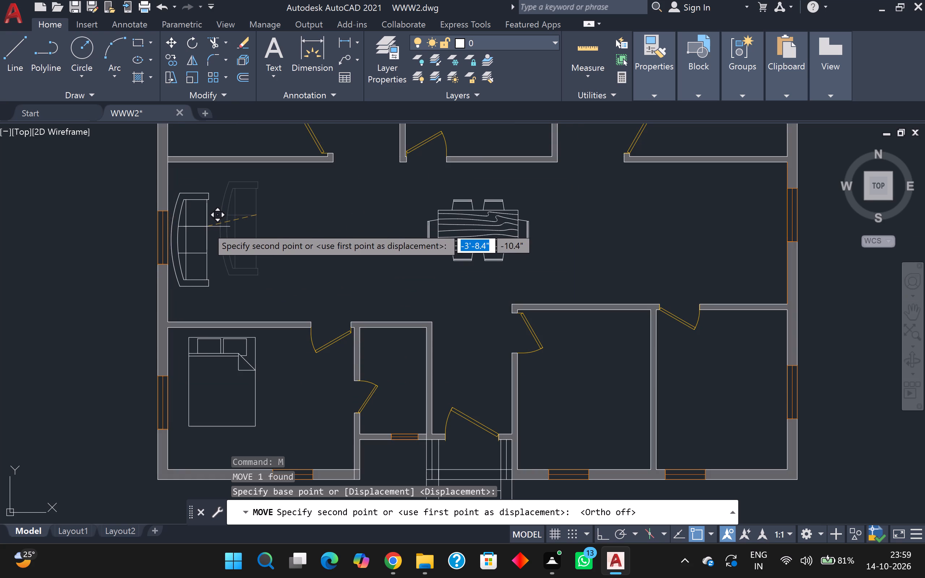
pyautogui.click(210, 228)
# Move the loveseat above the kitchen layout into the hall's northwest corner, just northeast of the sofa.
pyautogui.scroll(-4, 238, 230)
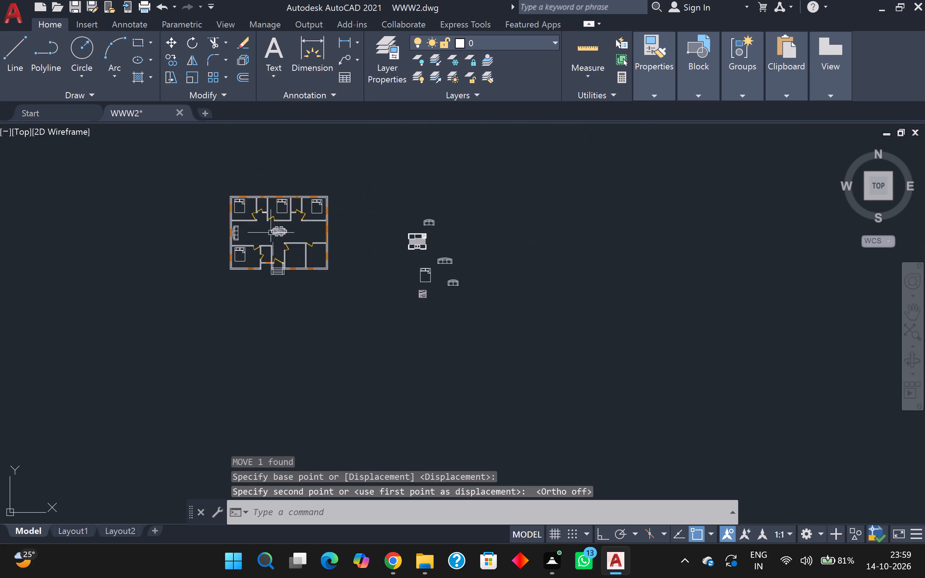
pyautogui.scroll(2, 365, 232)
pyautogui.click(533, 209)
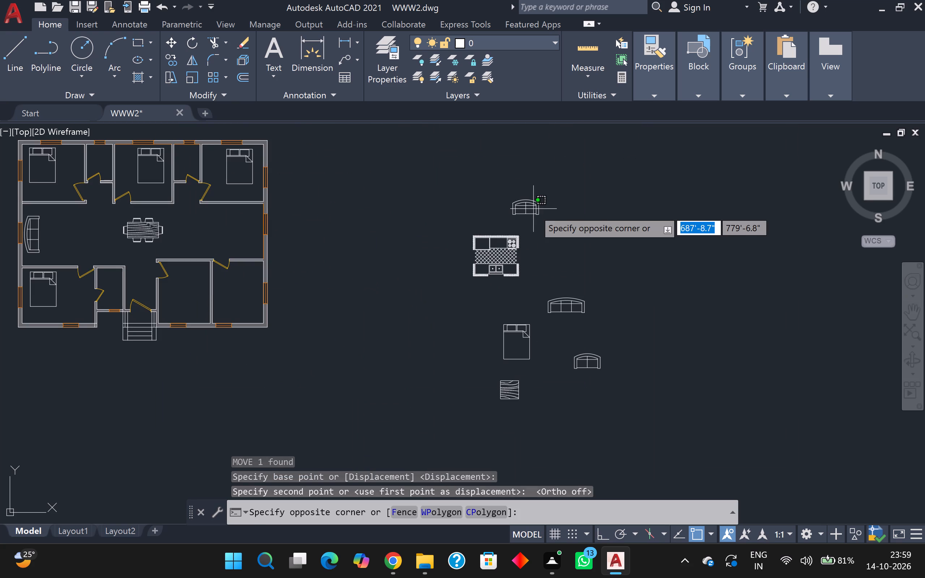
pyautogui.click(533, 209)
pyautogui.click(507, 204)
pyautogui.press('m')
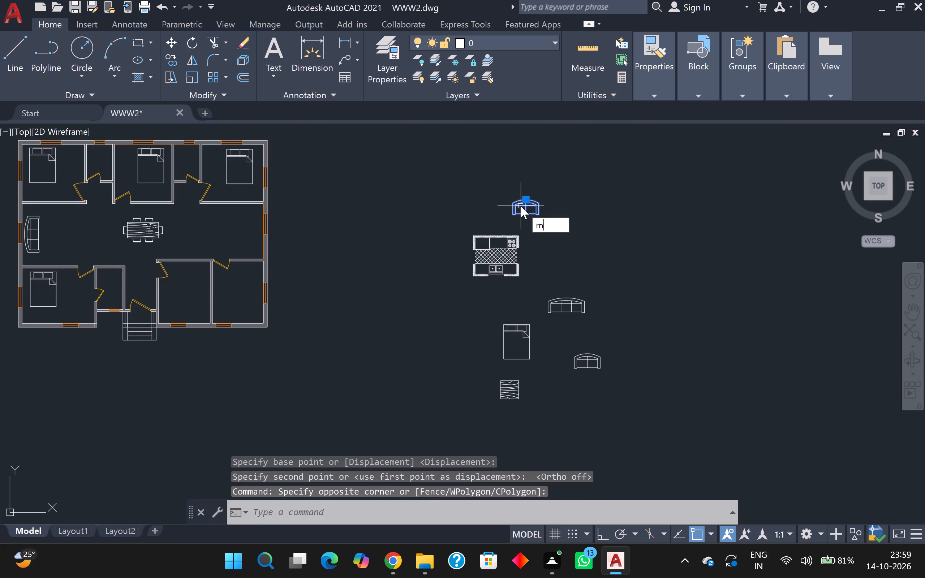
pyautogui.press('Return')
pyautogui.click(523, 206)
pyautogui.moveTo(315, 232); pyautogui.dragTo(325, 232, button='middle')
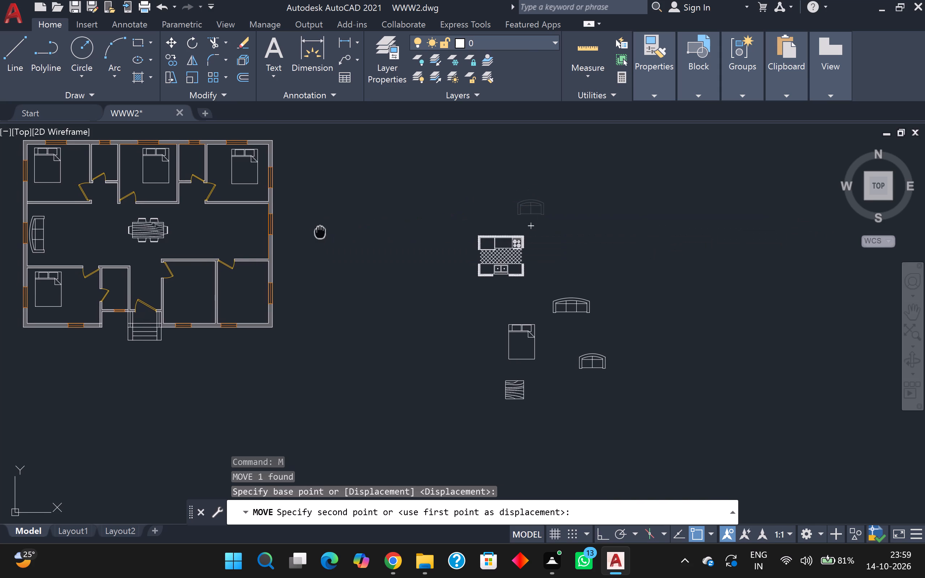
pyautogui.moveTo(325, 232); pyautogui.dragTo(374, 232, button='middle')
pyautogui.moveTo(142, 231); pyautogui.dragTo(188, 251, button='middle')
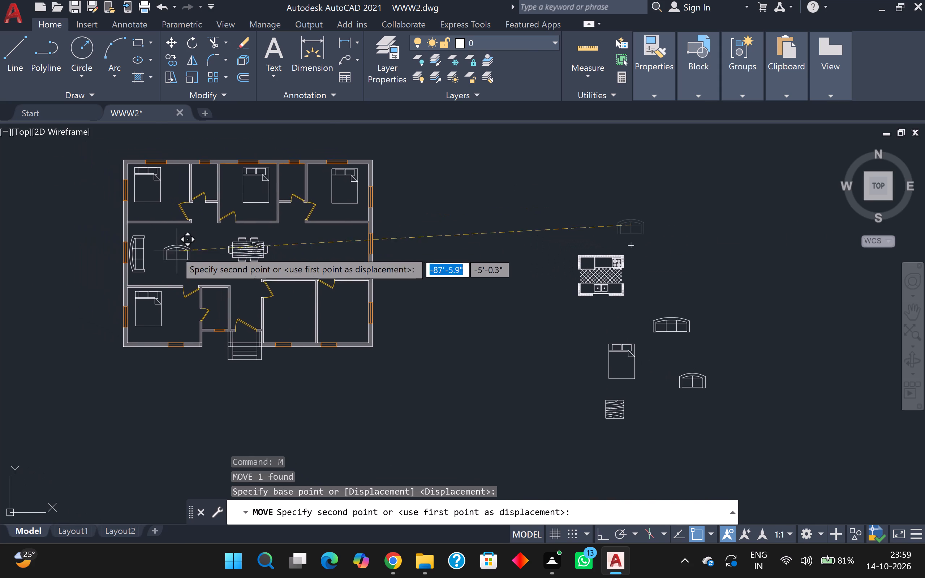
pyautogui.scroll(2, 168, 247)
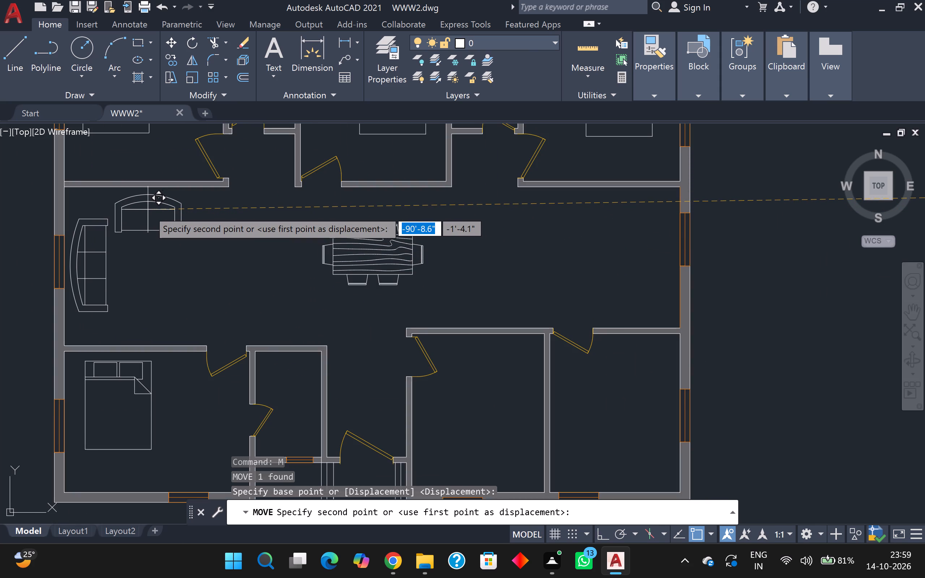
pyautogui.click(148, 210)
# Move the square wood-grain table from outside the plan to the spot in front of the hall's sofa and loveseat.
pyautogui.scroll(-3, 164, 221)
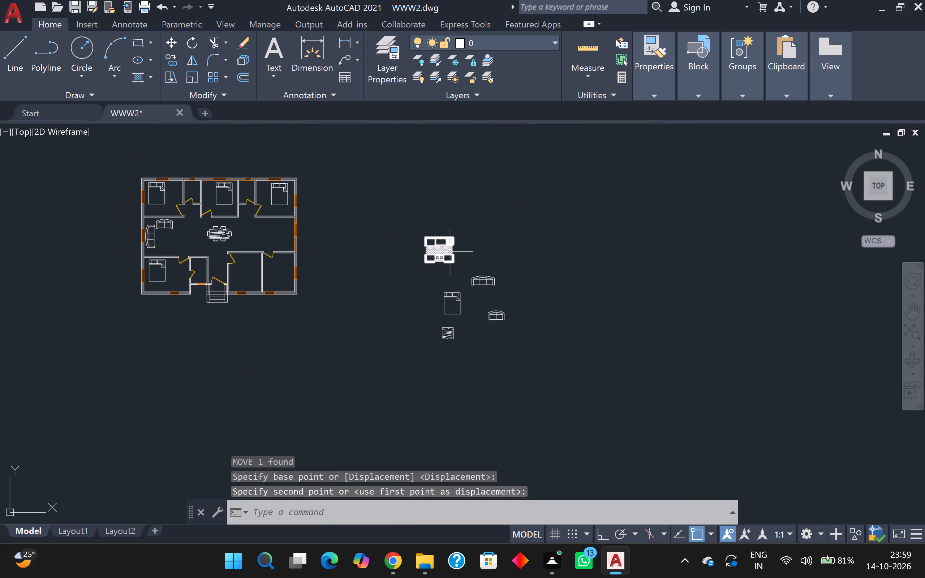
pyautogui.scroll(2, 473, 336)
pyautogui.click(417, 336)
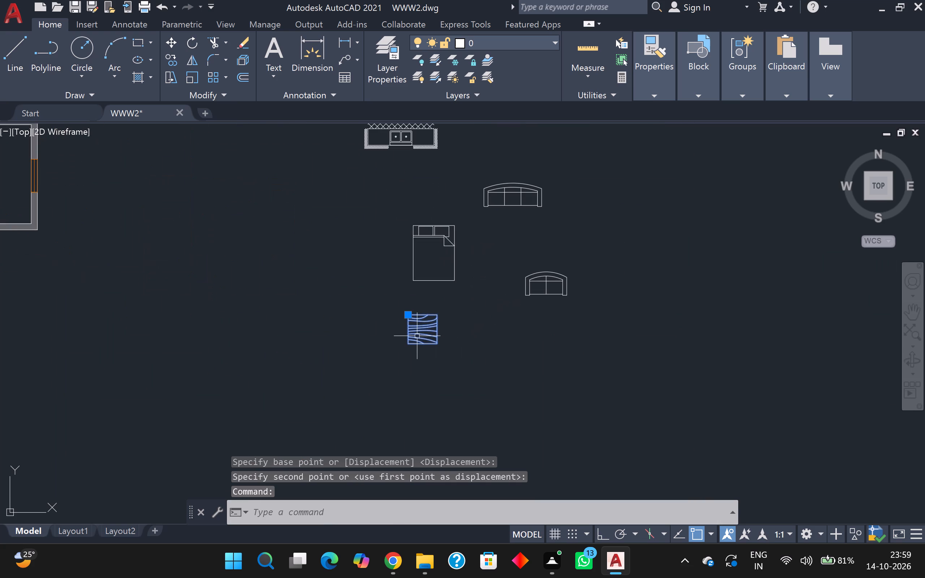
pyautogui.press('m')
pyautogui.press('Return')
pyautogui.click(425, 332)
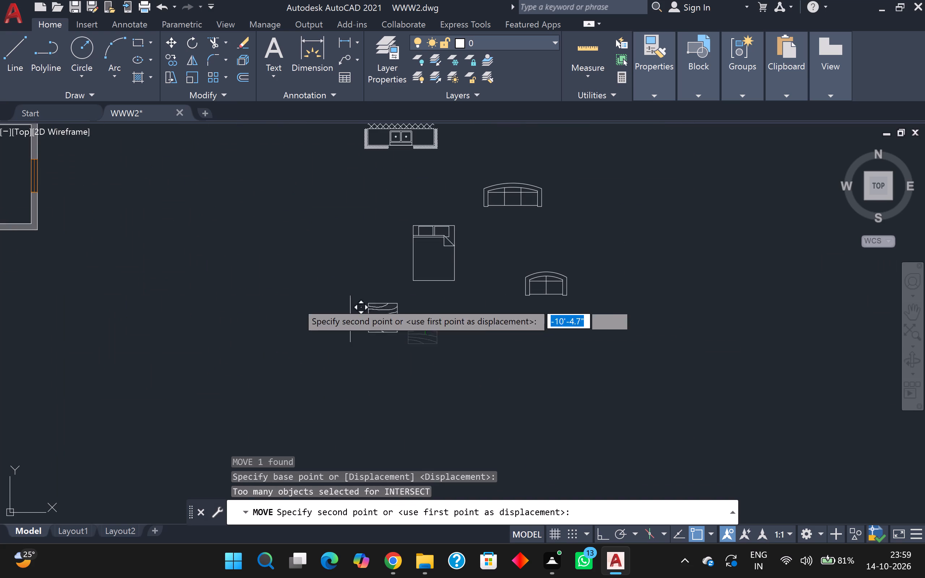
pyautogui.moveTo(287, 292); pyautogui.dragTo(448, 398, button='middle')
pyautogui.scroll(-2, 282, 298)
pyautogui.moveTo(272, 292); pyautogui.dragTo(392, 316, button='middle')
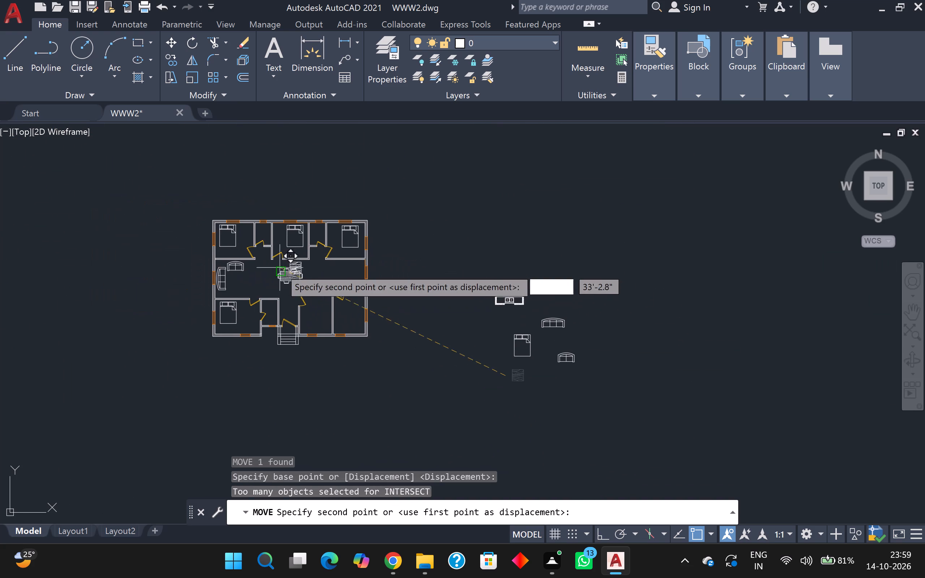
pyautogui.scroll(2, 201, 282)
pyautogui.scroll(1, 259, 284)
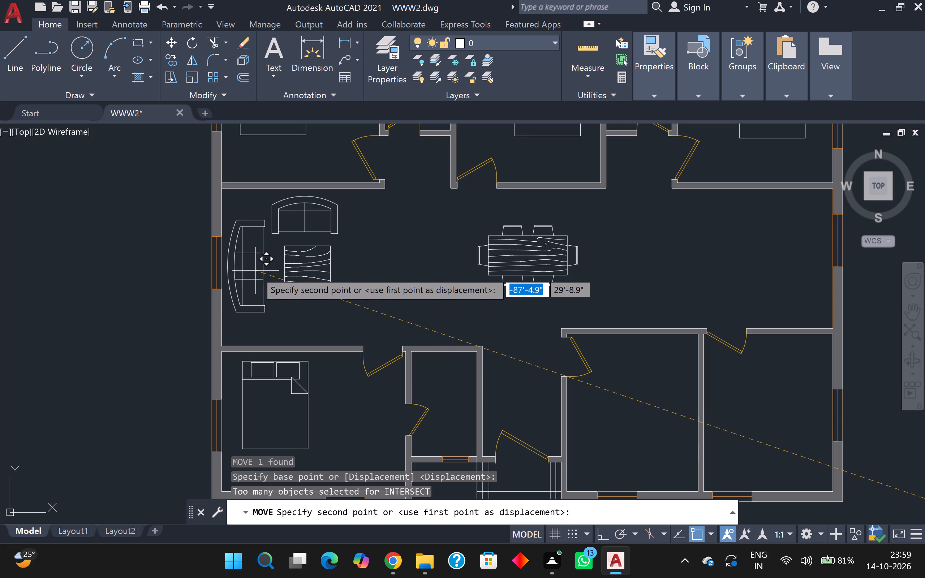
pyautogui.click(266, 268)
# Rotate the remaining three-seat sofa outside the plan to 270° with Ortho on, so its back faces east.
pyautogui.scroll(-1, 327, 271)
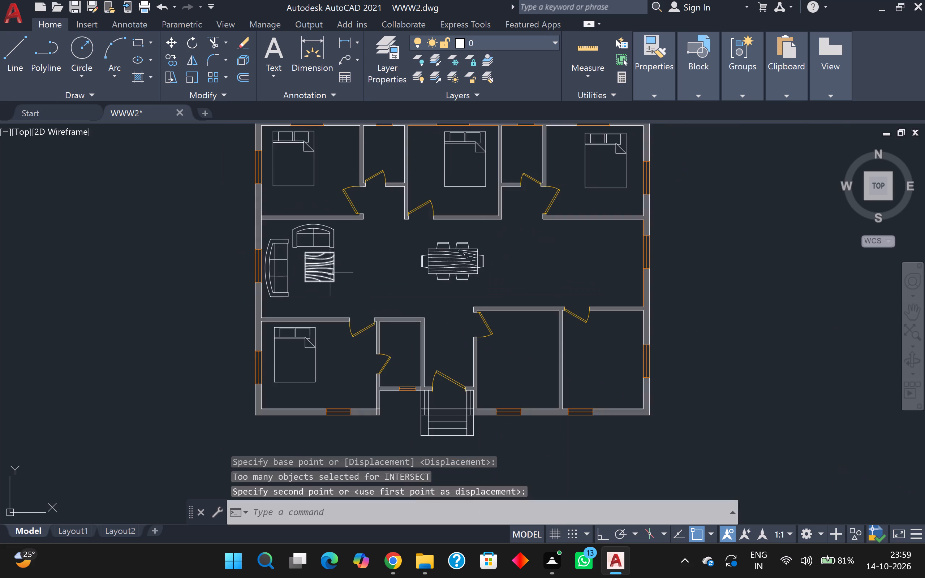
pyautogui.scroll(-2, 383, 281)
pyautogui.scroll(1, 577, 304)
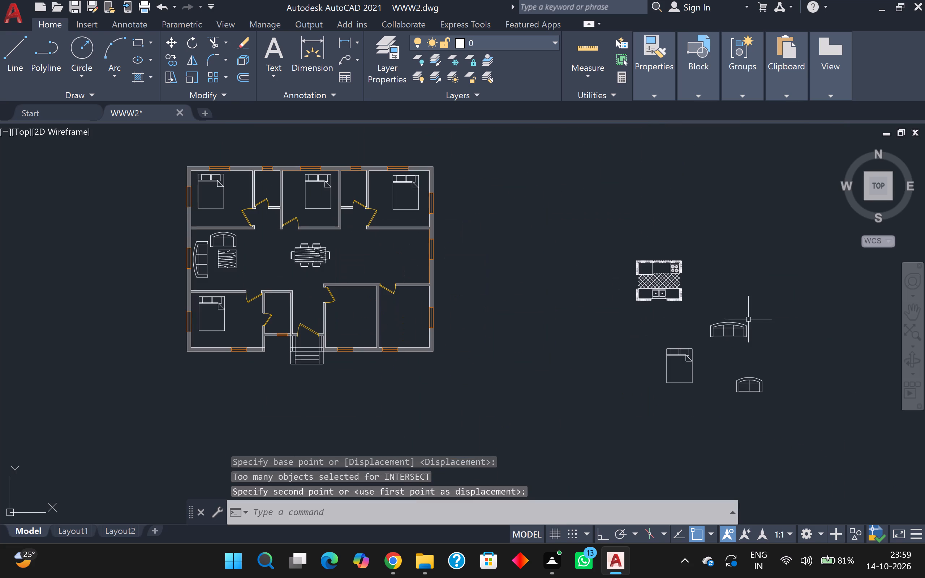
pyautogui.click(744, 327)
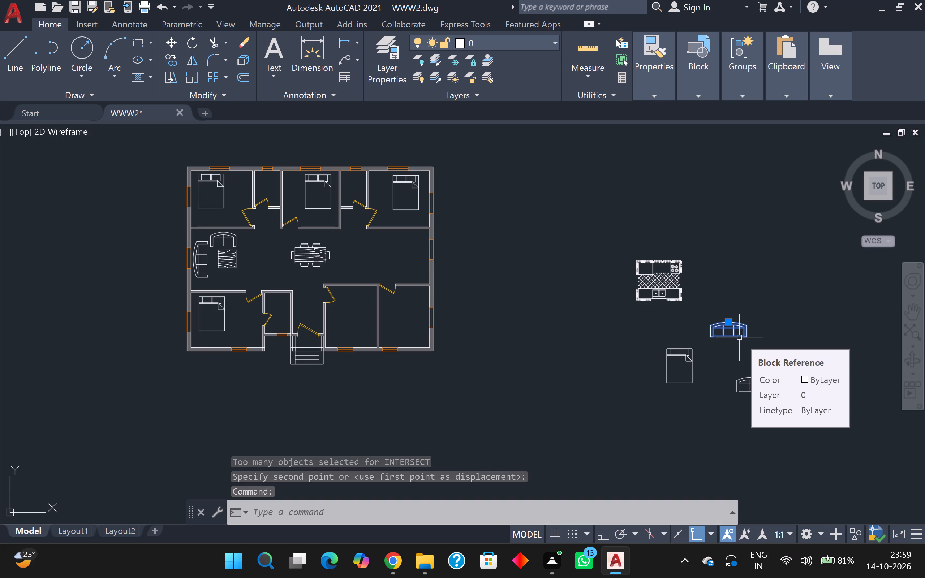
pyautogui.write('ro')
pyautogui.press('Return')
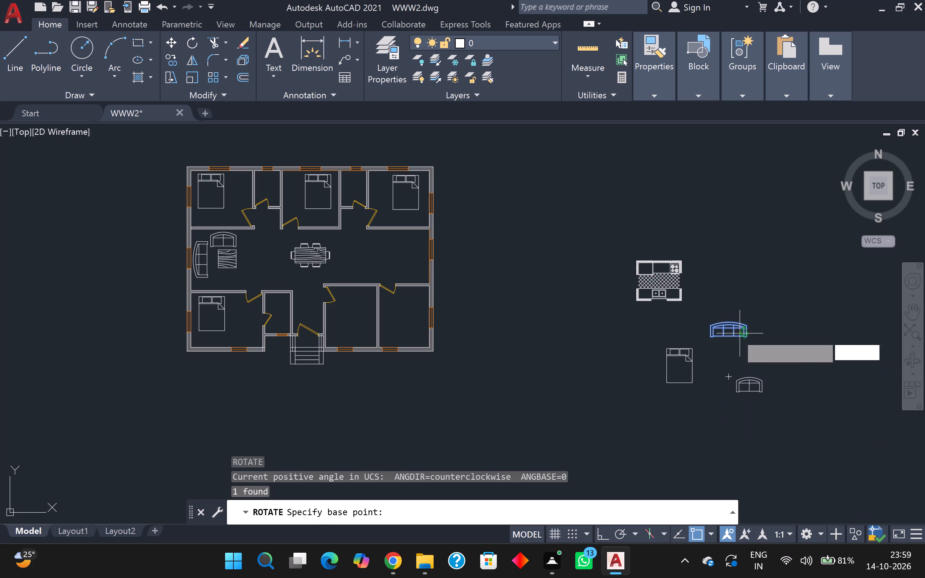
pyautogui.press('F8')
pyautogui.click(740, 332)
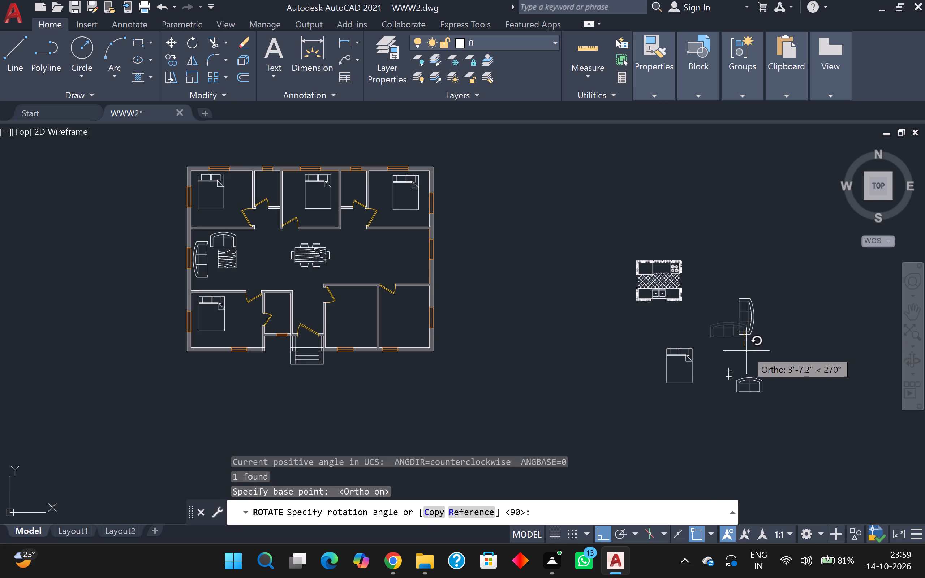
pyautogui.click(746, 351)
# Move the rotated sofa with Ortho off into the east end of the central hall, against the east wall.
pyautogui.click(753, 319)
pyautogui.press('m')
pyautogui.press('Return')
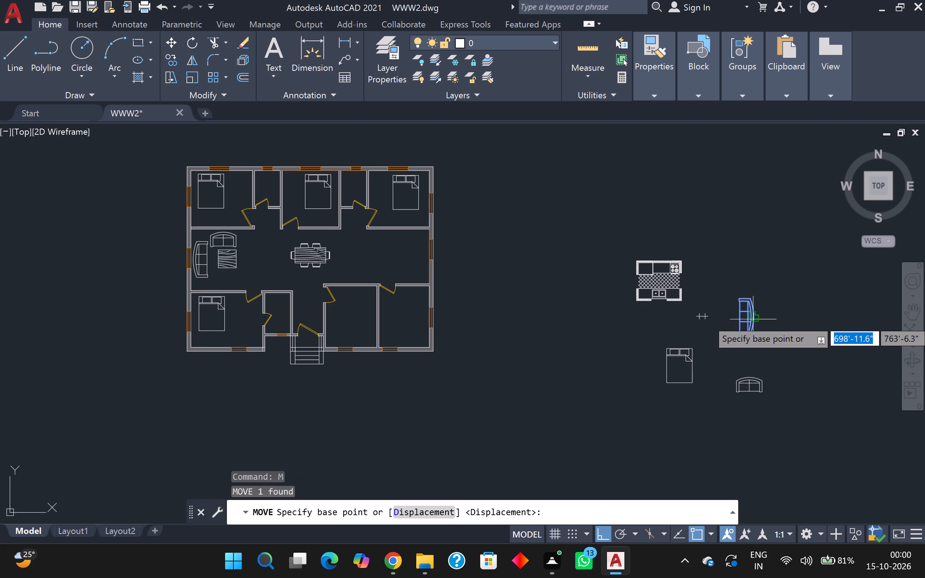
pyautogui.click(753, 319)
pyautogui.scroll(1, 441, 285)
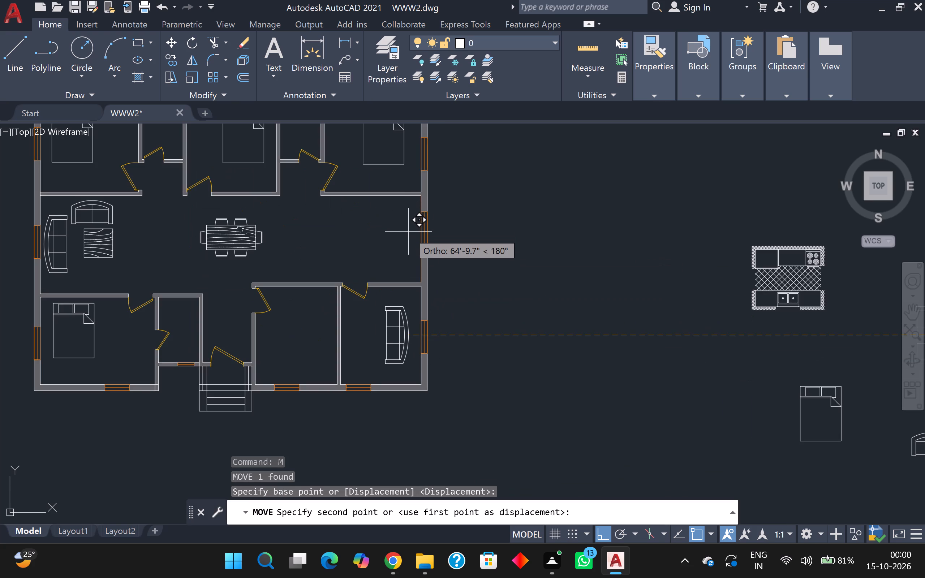
pyautogui.press('F8')
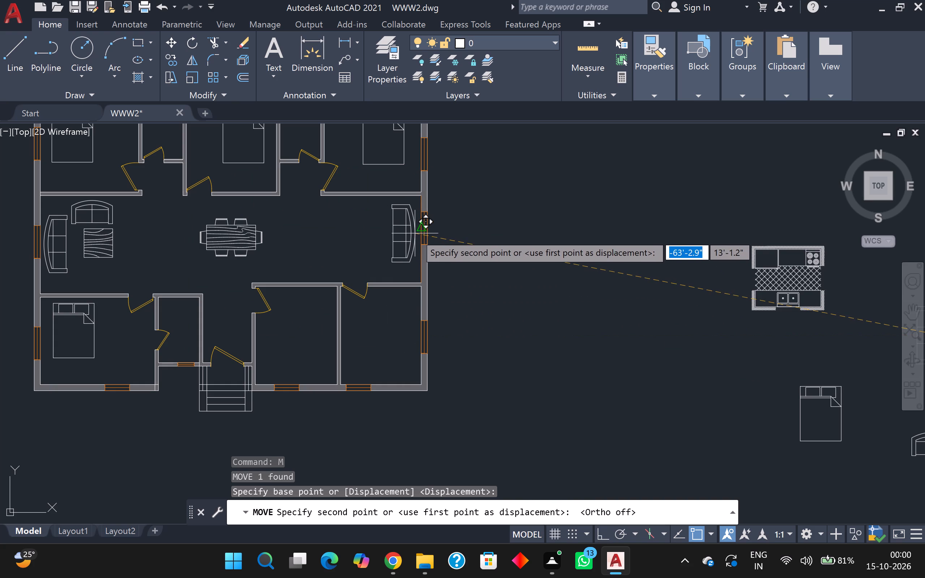
pyautogui.click(415, 233)
# Shift the east sofa slightly southwest, leaving a small gap between its back and the east wall.
pyautogui.click(412, 233)
pyautogui.press('m')
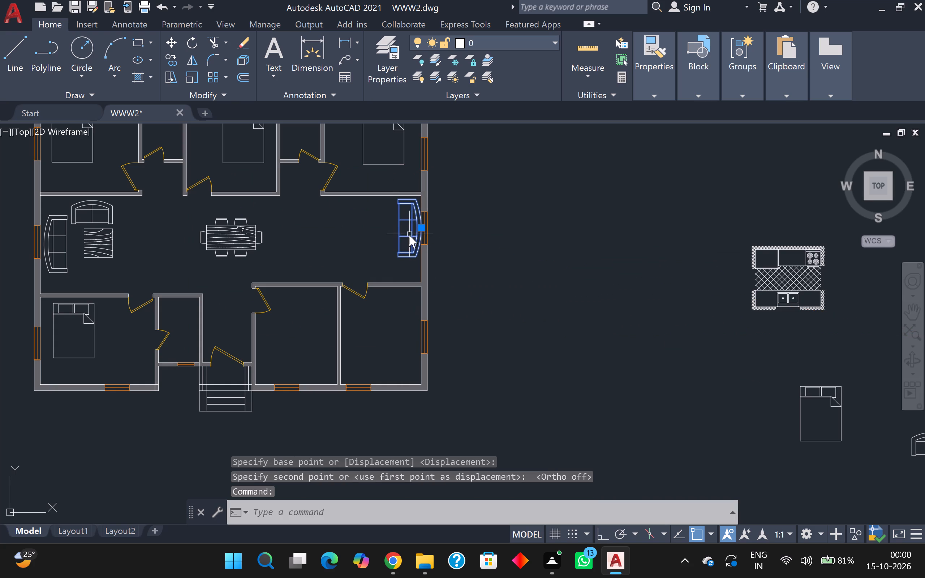
pyautogui.press('Return')
pyautogui.click(408, 235)
pyautogui.click(398, 244)
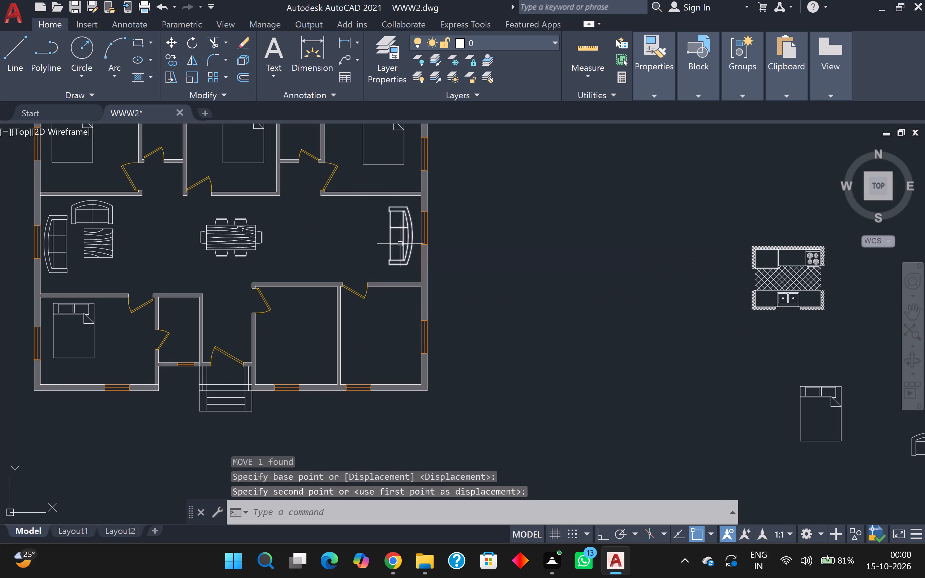
# Move the remaining loveseat from outside the plan to the hall's east end, beside the sofa and below the north wall.
pyautogui.scroll(-2, 702, 337)
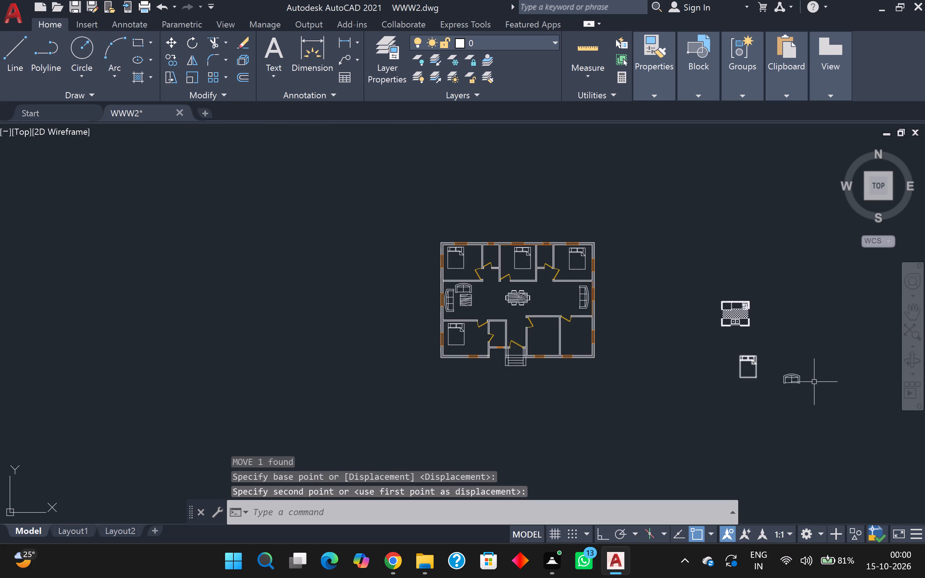
pyautogui.click(787, 382)
pyautogui.press('m')
pyautogui.press('Return')
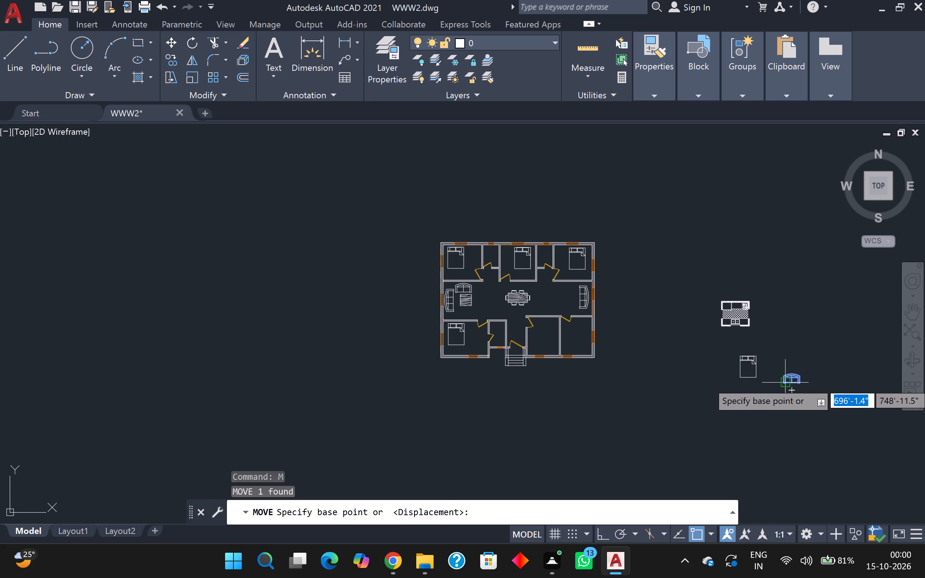
pyautogui.click(787, 377)
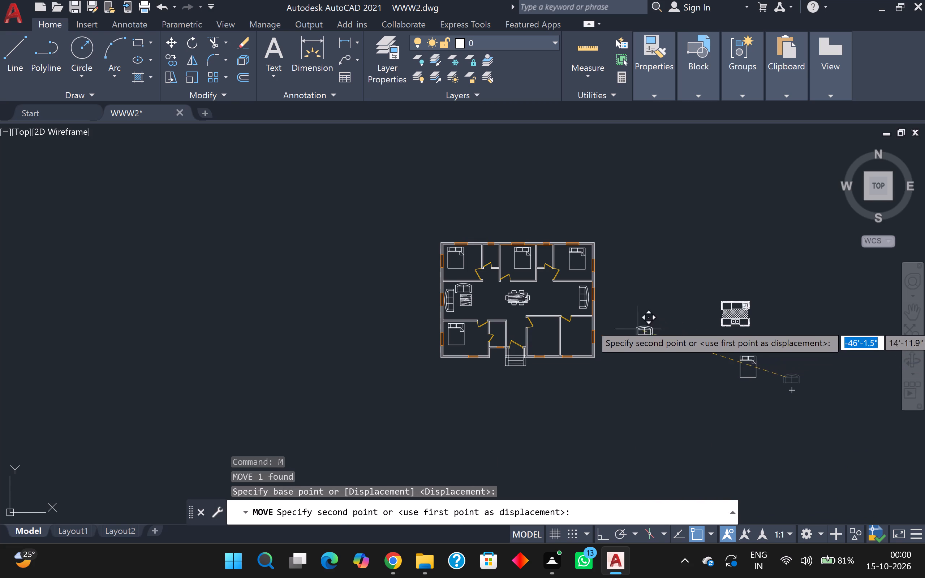
pyautogui.scroll(3, 548, 299)
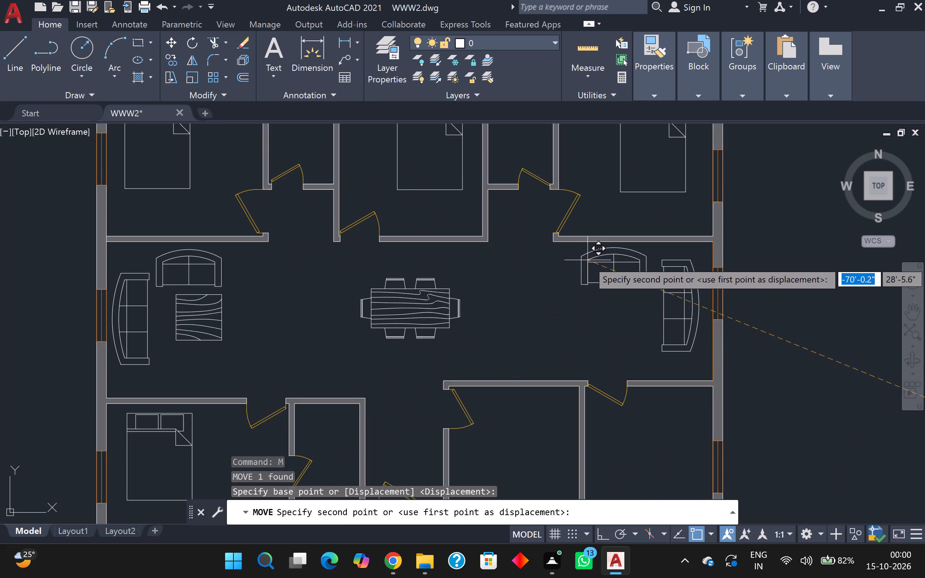
pyautogui.click(588, 261)
# Copy the square wood-grain table from the hall's west seating group to the spot in front of the east loveseat and sofa.
pyautogui.scroll(-2, 609, 274)
pyautogui.scroll(-1, 695, 305)
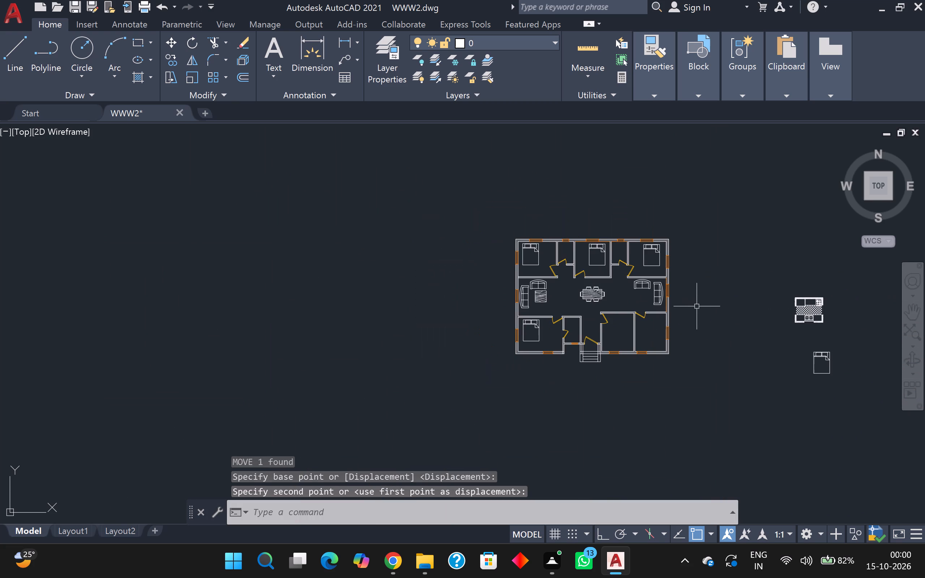
pyautogui.scroll(1, 520, 314)
pyautogui.click(558, 290)
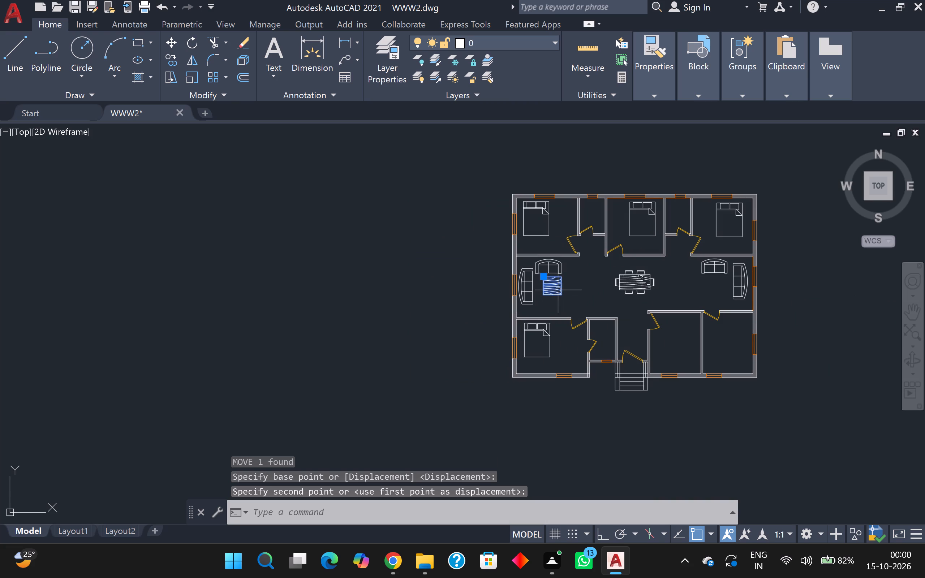
pyautogui.press('c')
pyautogui.press('o')
pyautogui.press('Return')
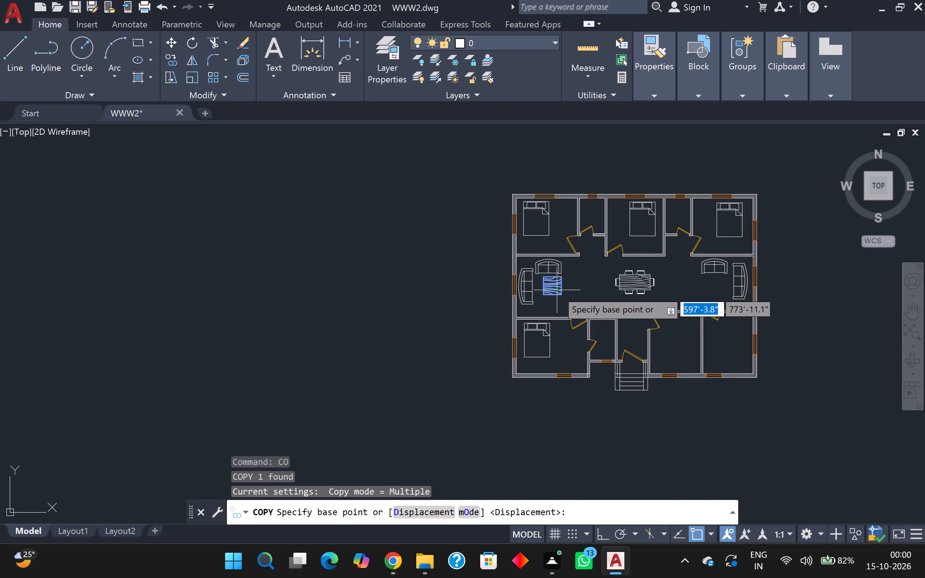
pyautogui.click(557, 290)
pyautogui.scroll(2, 717, 289)
pyautogui.click(721, 290)
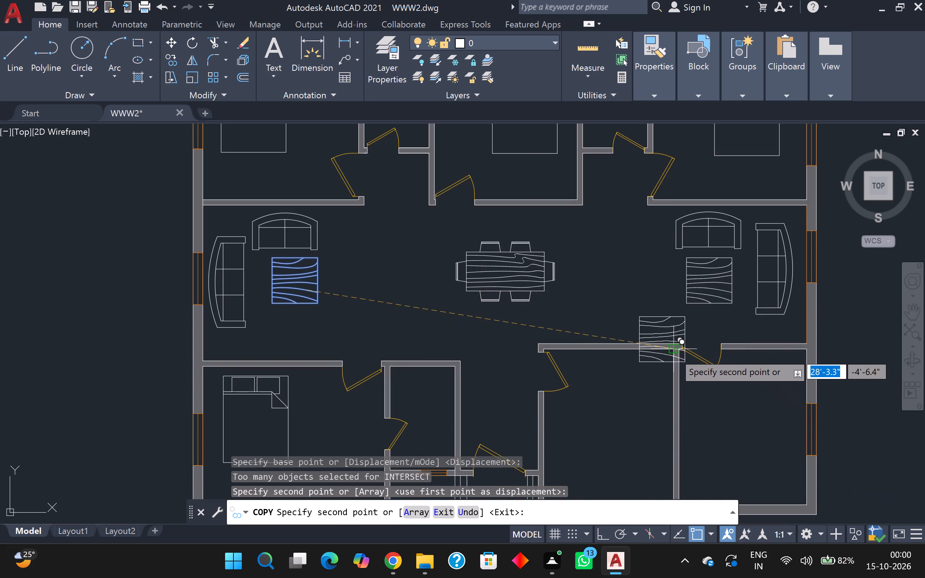
pyautogui.press('Escape')
# Move the kitchen layout block from outside the plan into the south room just east of the entrance, clear of its walls.
pyautogui.scroll(-2, 593, 257)
pyautogui.scroll(1, 593, 267)
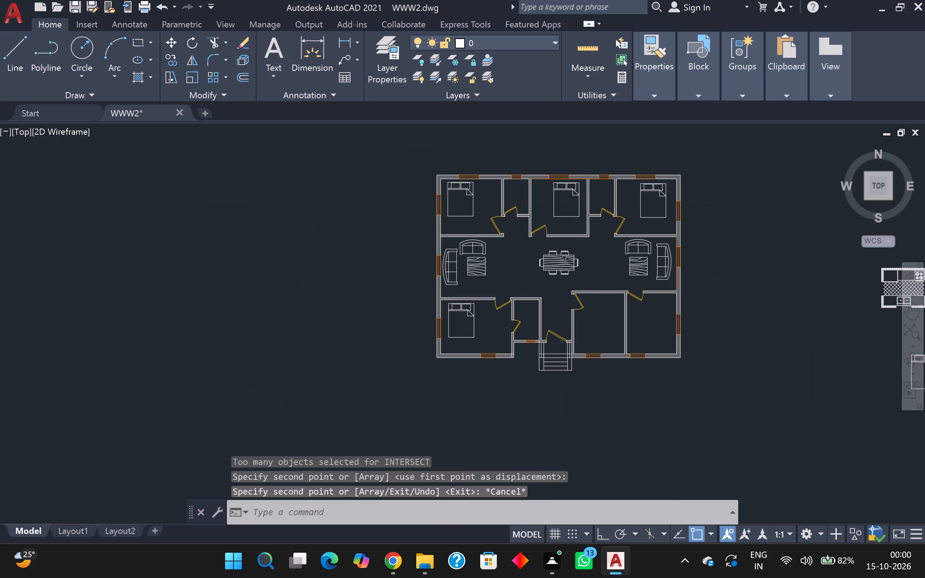
pyautogui.scroll(-2, 608, 278)
pyautogui.scroll(2, 798, 332)
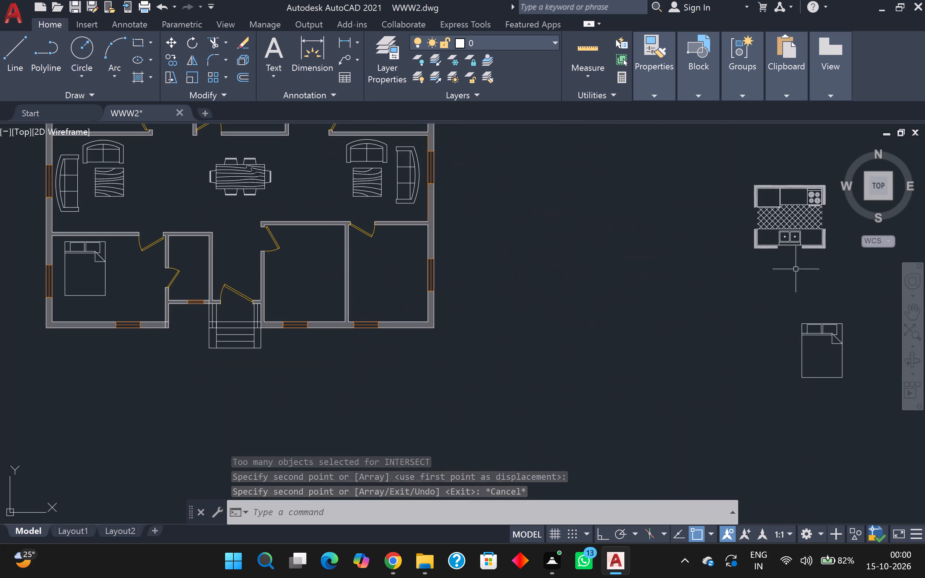
pyautogui.click(781, 244)
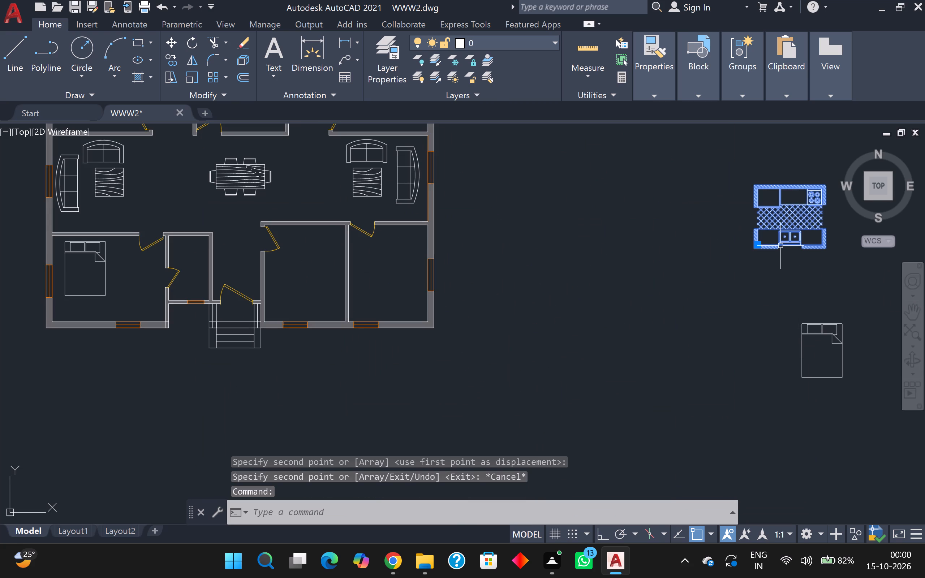
pyautogui.press('m')
pyautogui.press('Return')
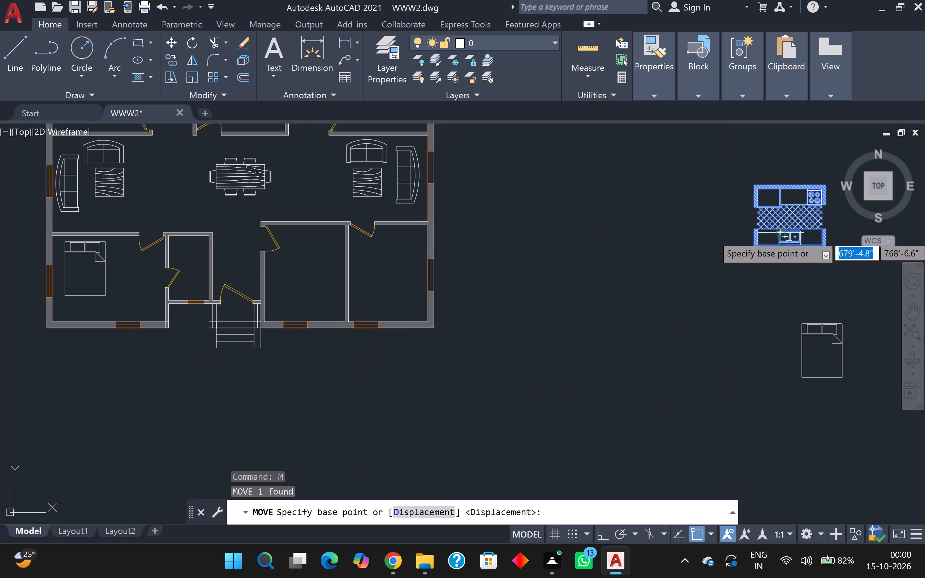
pyautogui.moveTo(786, 230); pyautogui.dragTo(775, 232)
pyautogui.scroll(1, 336, 291)
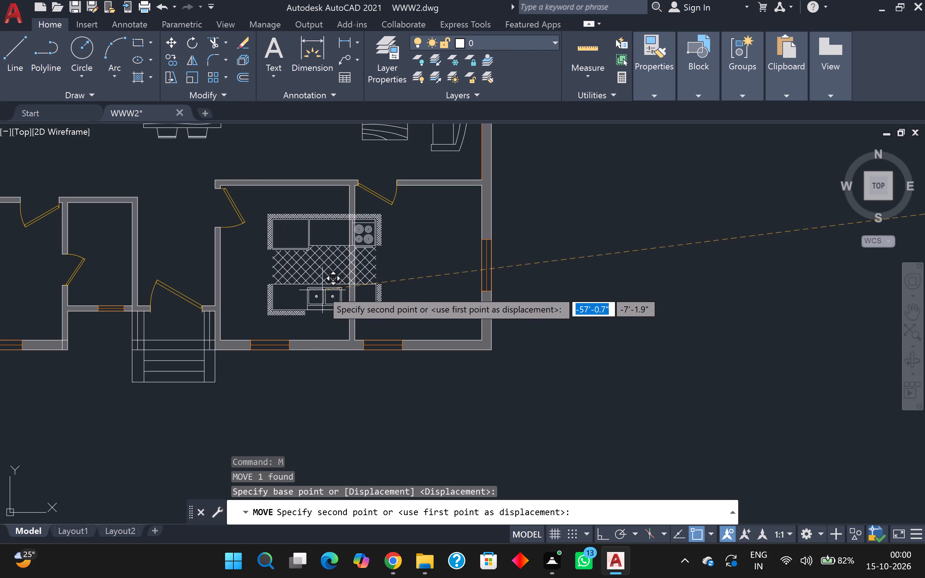
pyautogui.scroll(1, 315, 290)
pyautogui.scroll(1, 280, 302)
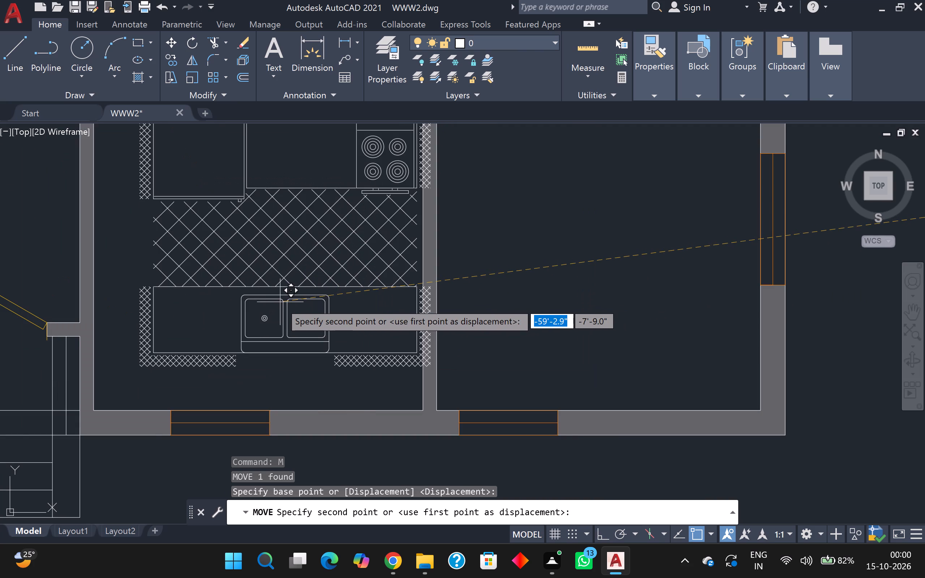
pyautogui.scroll(-1, 280, 302)
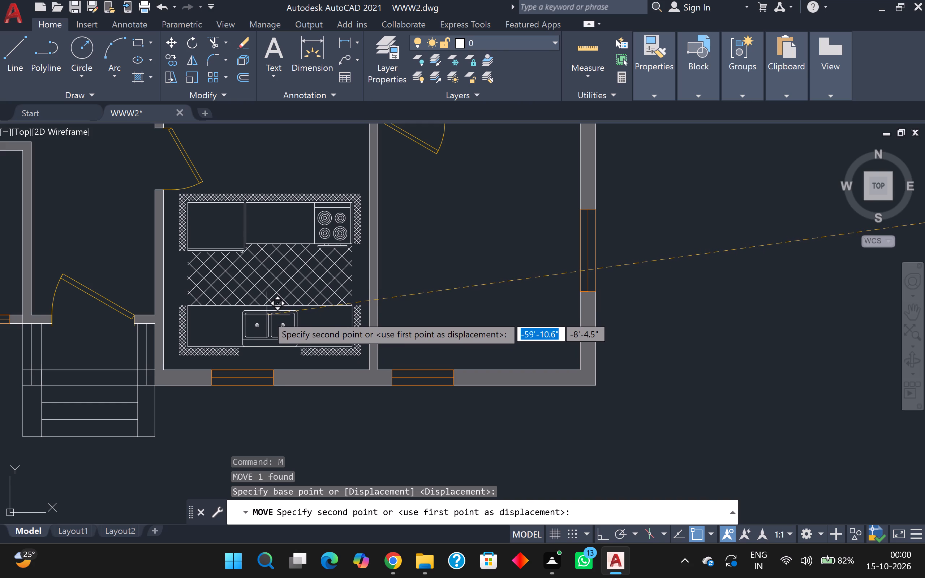
pyautogui.click(267, 315)
# Explode the kitchen layout block into separate objects.
pyautogui.scroll(1, 296, 309)
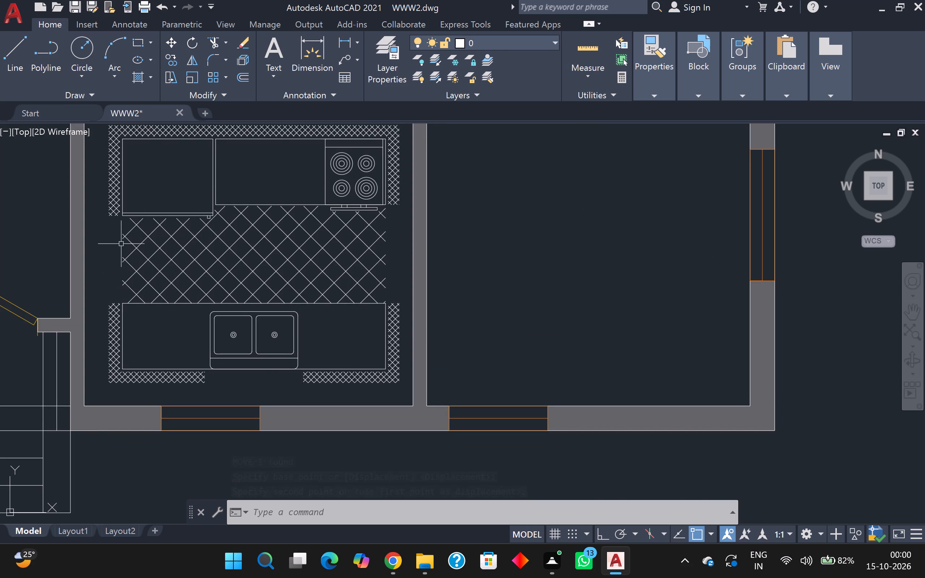
pyautogui.moveTo(121, 243); pyautogui.dragTo(69, 300, button='middle')
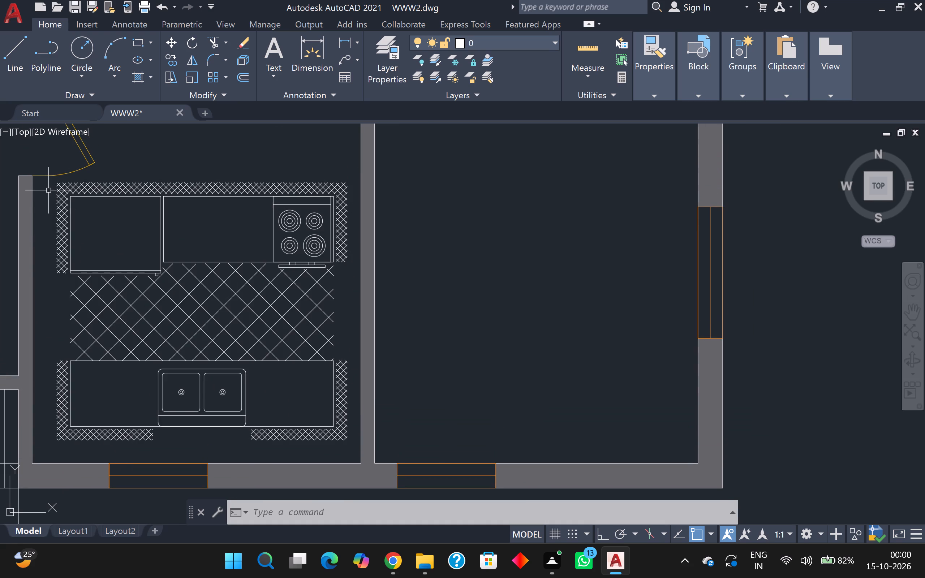
pyautogui.click(59, 199)
pyautogui.press('x')
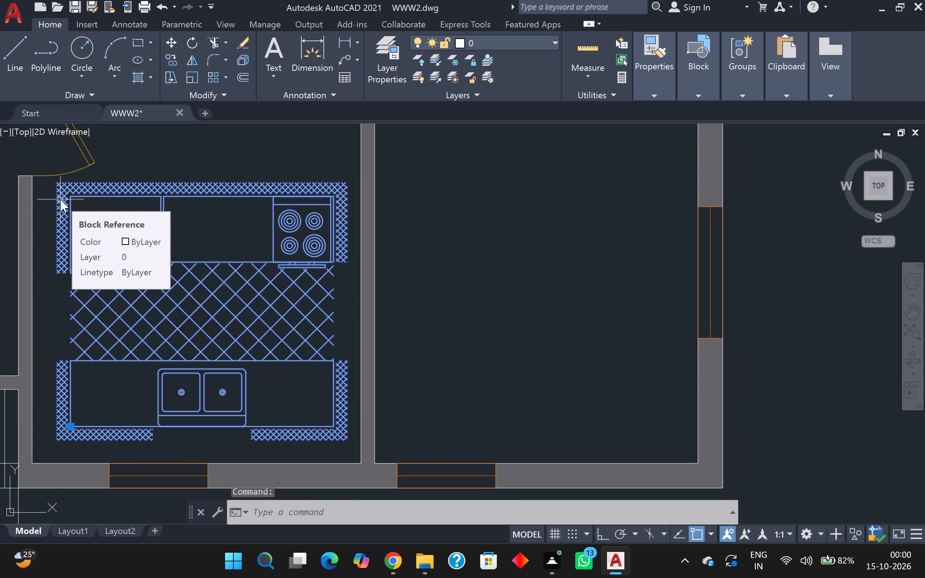
pyautogui.press('Return')
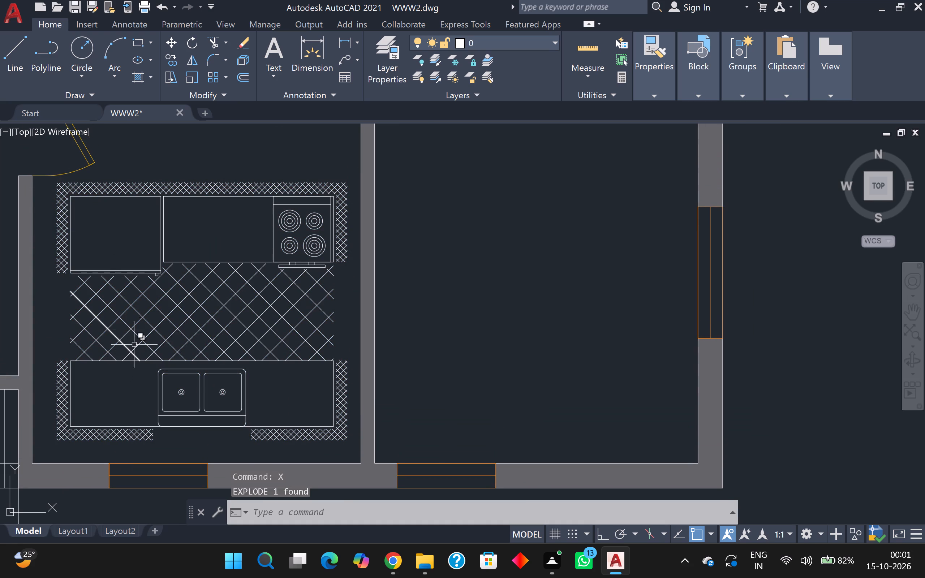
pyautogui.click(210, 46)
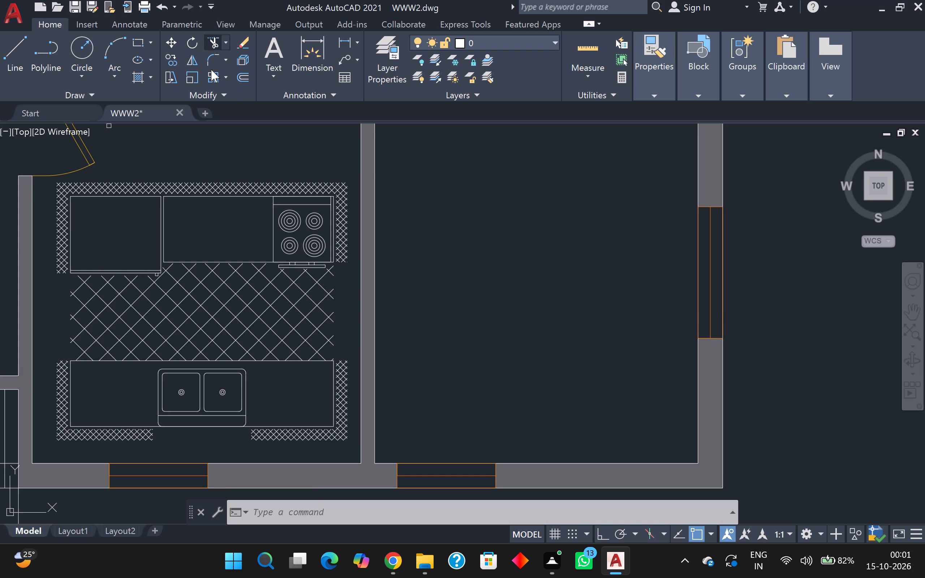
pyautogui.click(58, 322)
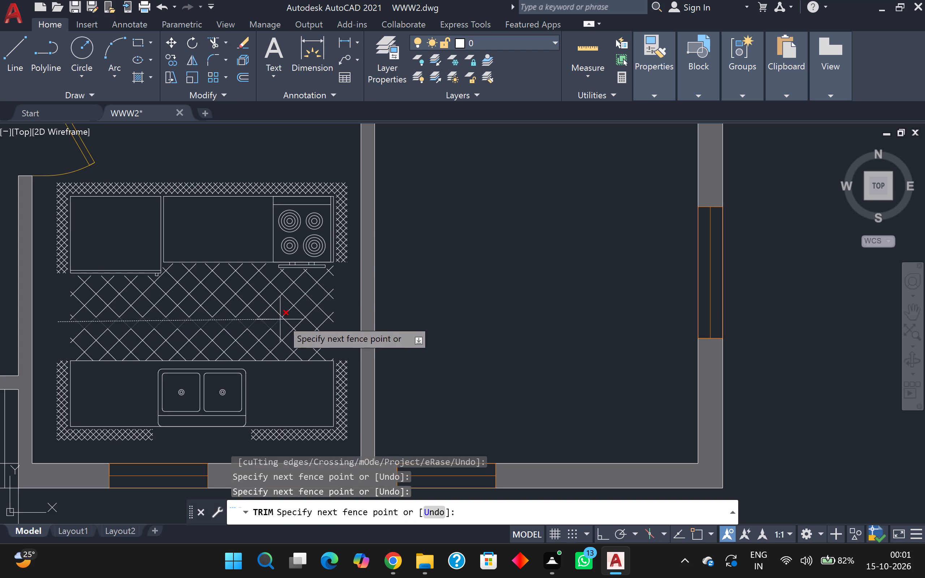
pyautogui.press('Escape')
# Delete all the diagonal floor-pattern lines between the kitchen's two counters.
pyautogui.click(56, 289)
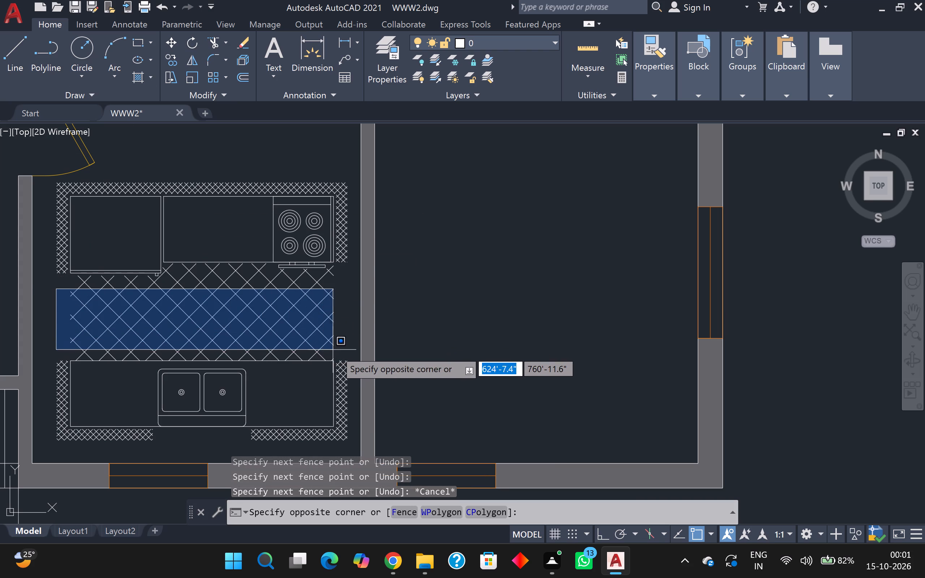
pyautogui.click(347, 350)
pyautogui.click(347, 275)
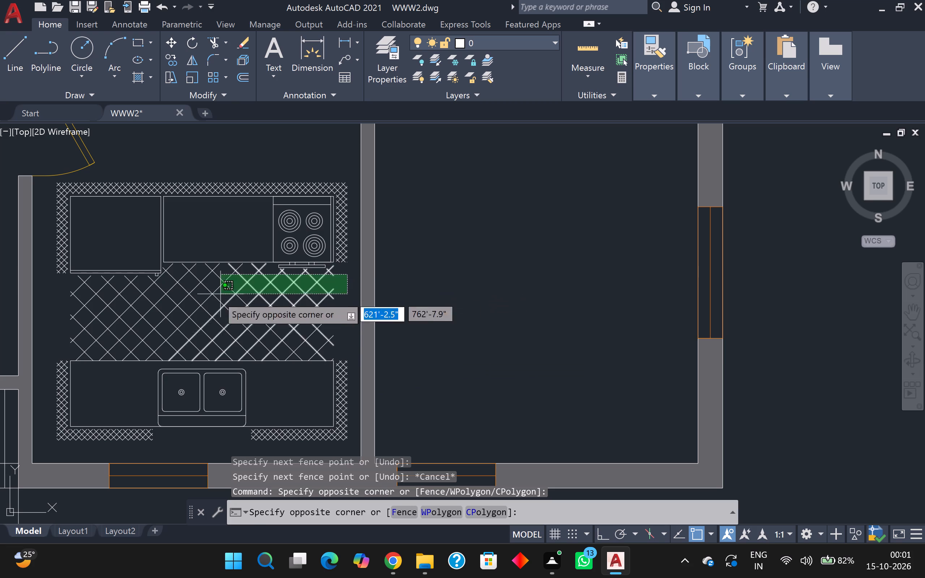
pyautogui.click(65, 337)
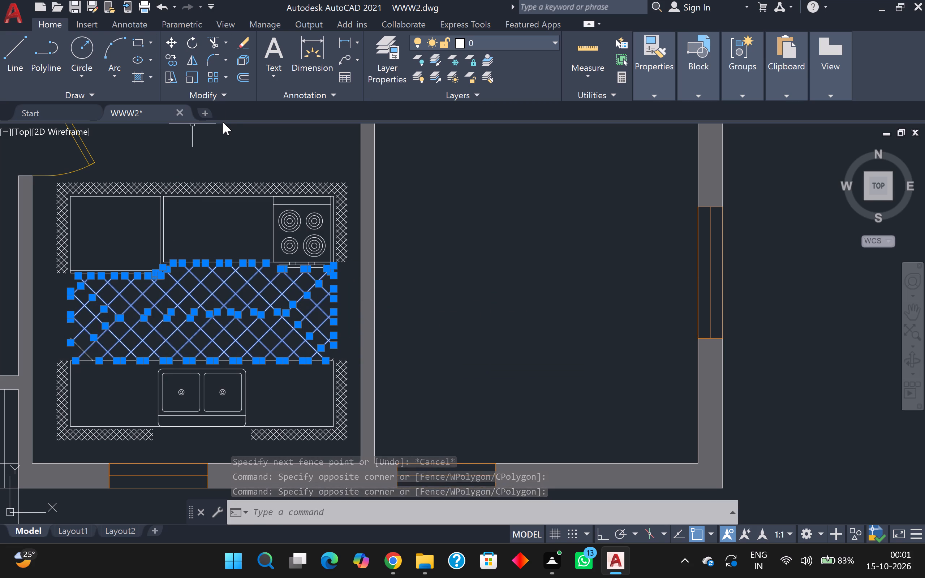
pyautogui.press('Delete')
pyautogui.click(82, 353)
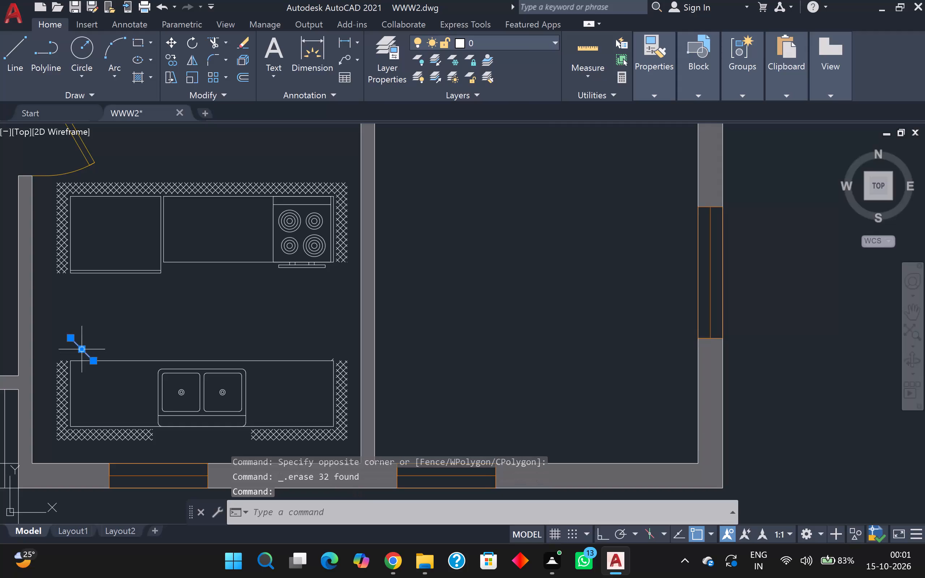
pyautogui.press('Delete')
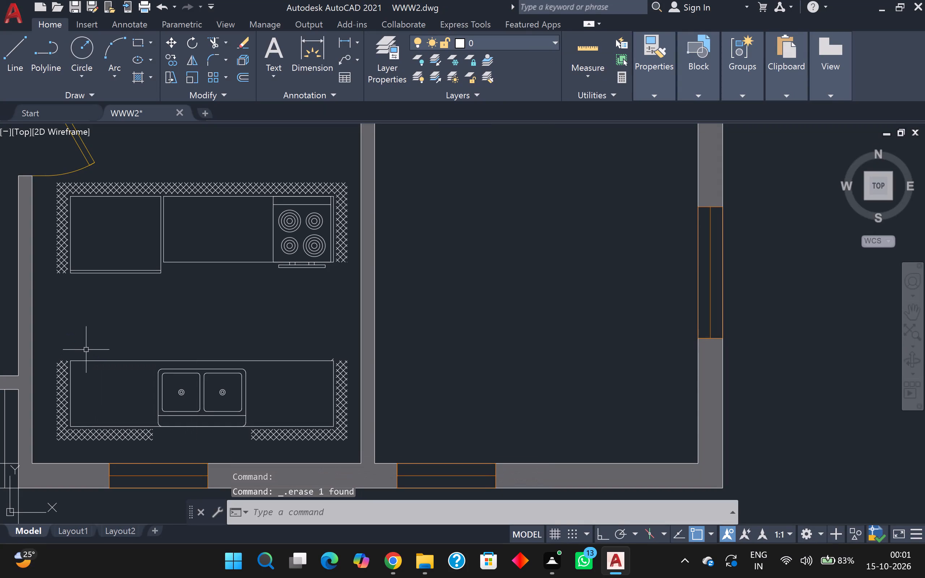
# Scale the kitchen's entire south sink counter by reference about the sink's centre, matching its overall hatched width to the room's 10'-0" inner width.
pyautogui.scroll(-1, 127, 335)
pyautogui.scroll(-1, 165, 323)
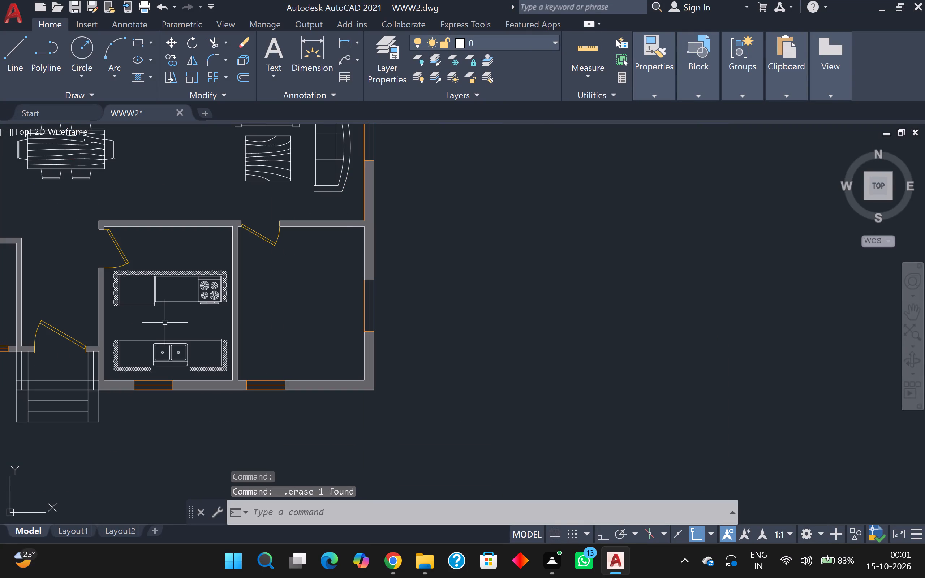
pyautogui.scroll(1, 165, 321)
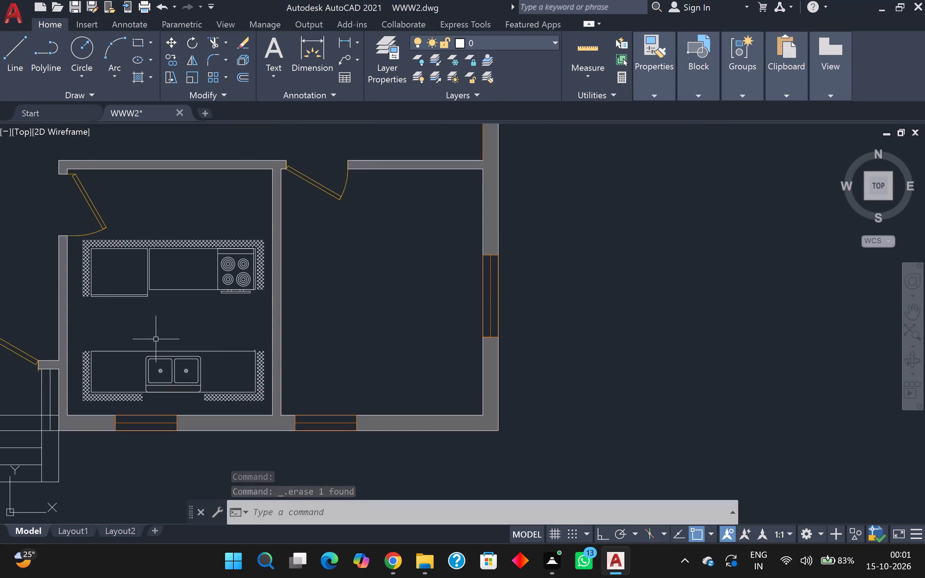
pyautogui.scroll(1, 156, 340)
pyautogui.scroll(-1, 156, 340)
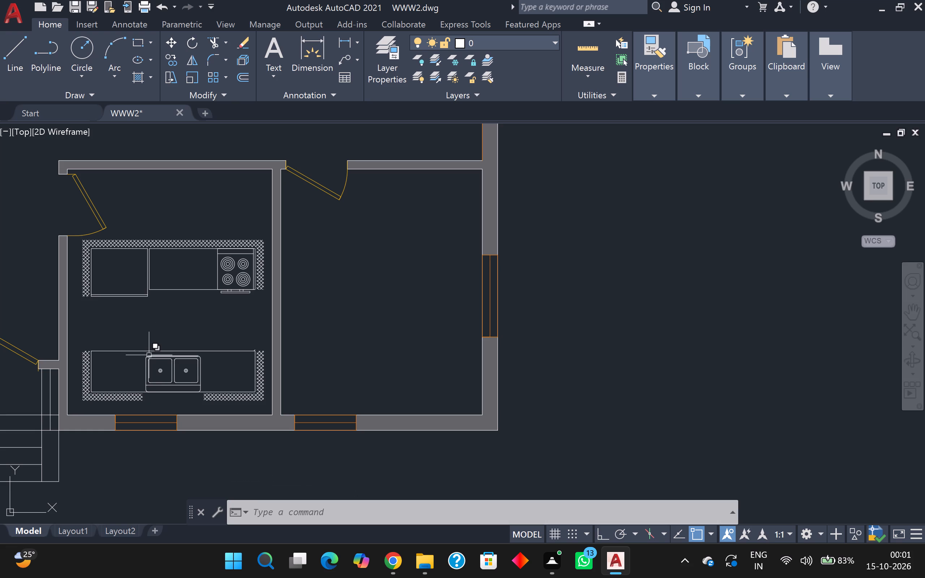
pyautogui.scroll(-1, 168, 340)
pyautogui.scroll(2, 172, 342)
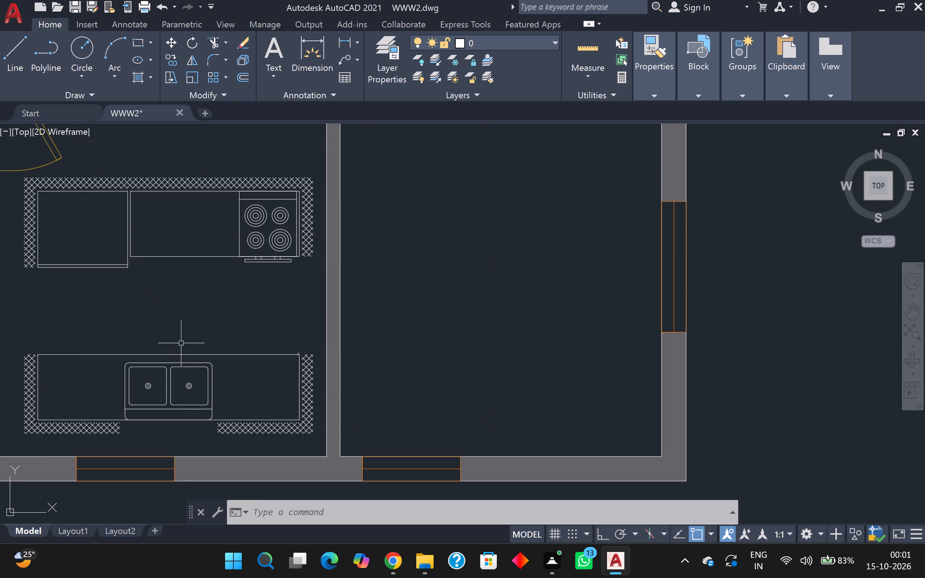
pyautogui.scroll(-1, 205, 352)
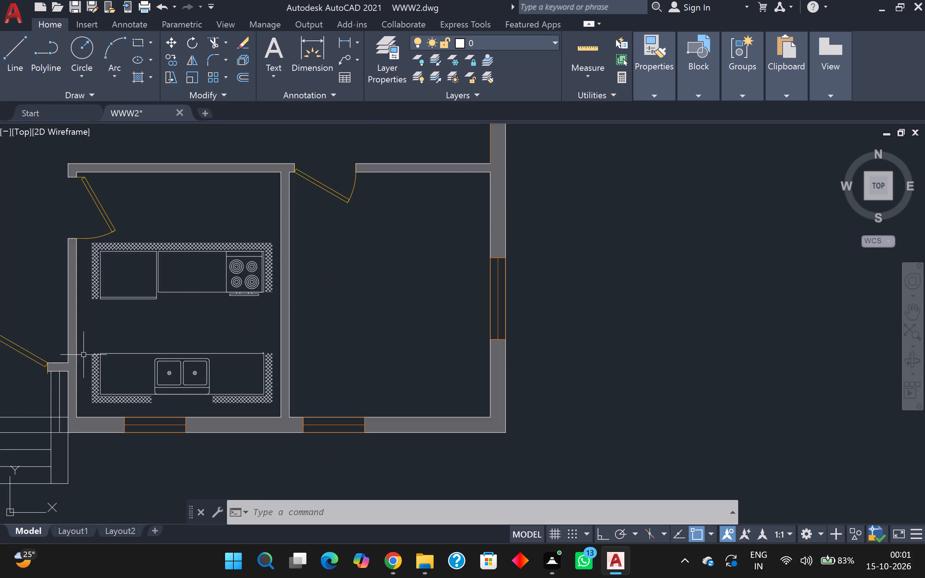
pyautogui.click(87, 362)
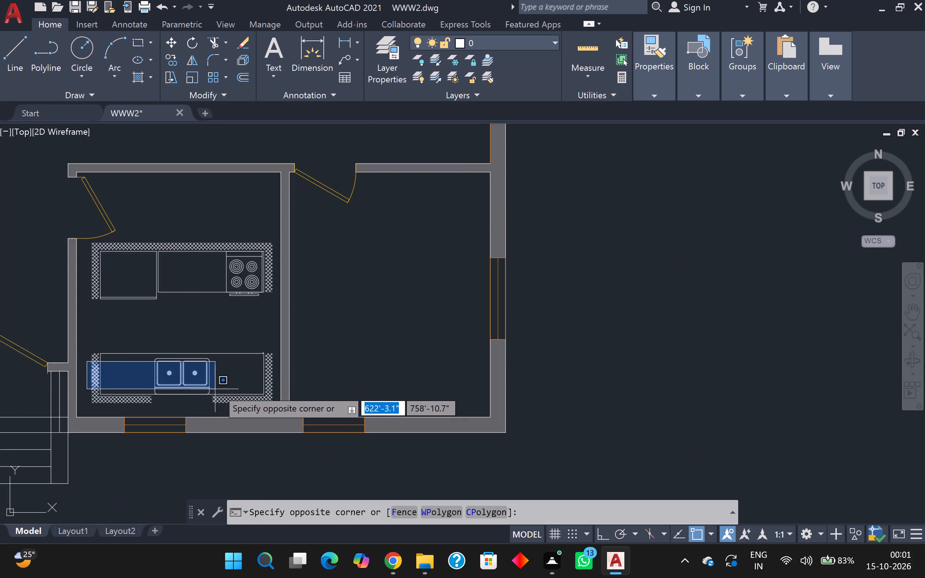
pyautogui.click(264, 405)
pyautogui.click(96, 343)
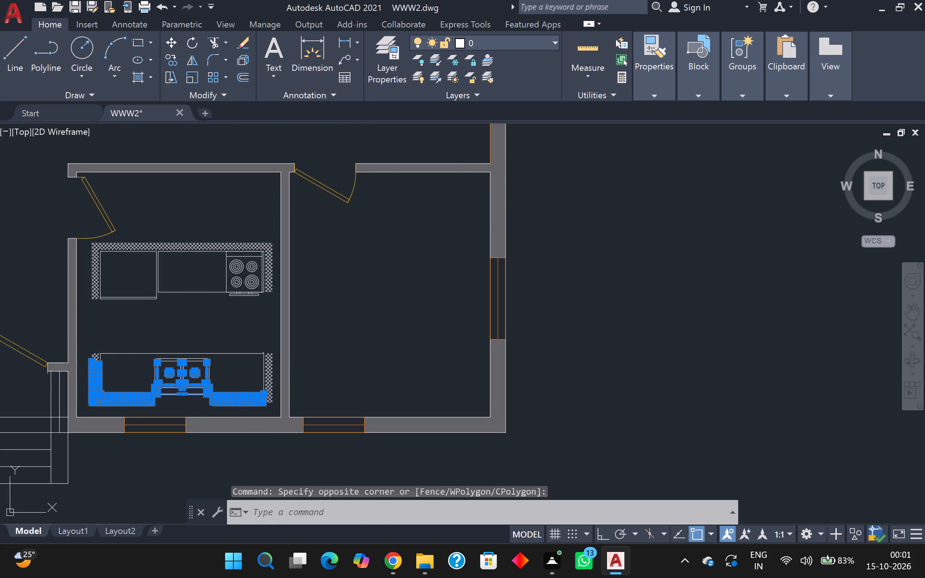
pyautogui.click(273, 396)
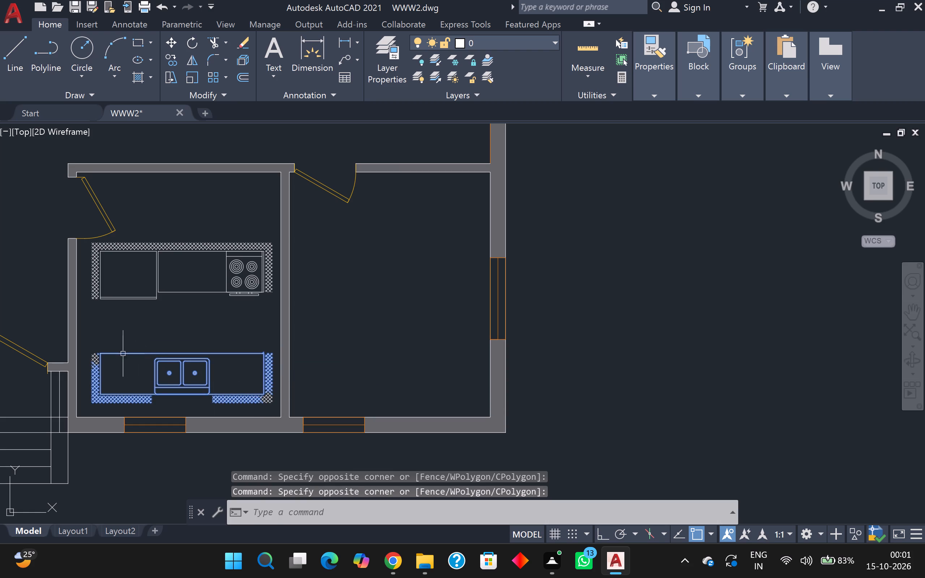
pyautogui.click(89, 344)
pyautogui.click(118, 375)
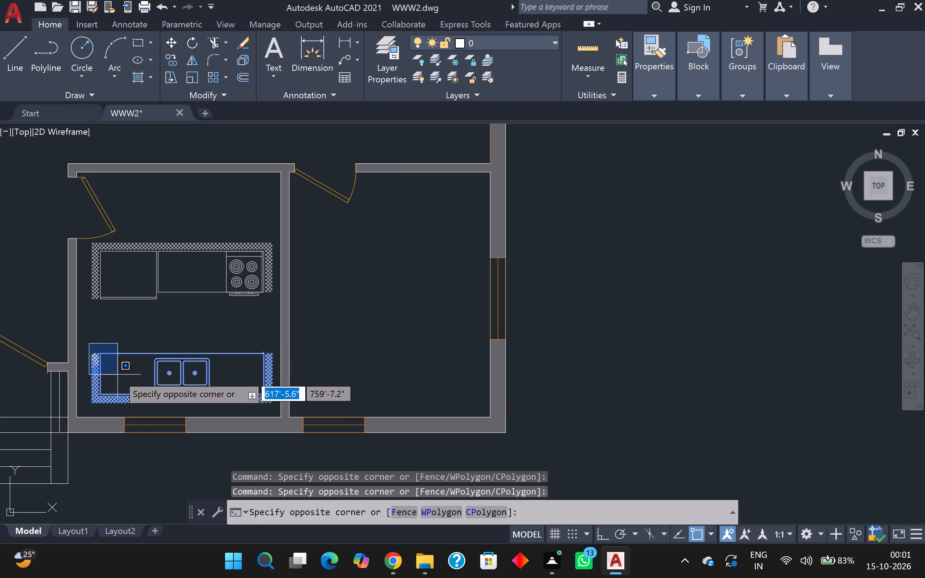
pyautogui.click(268, 402)
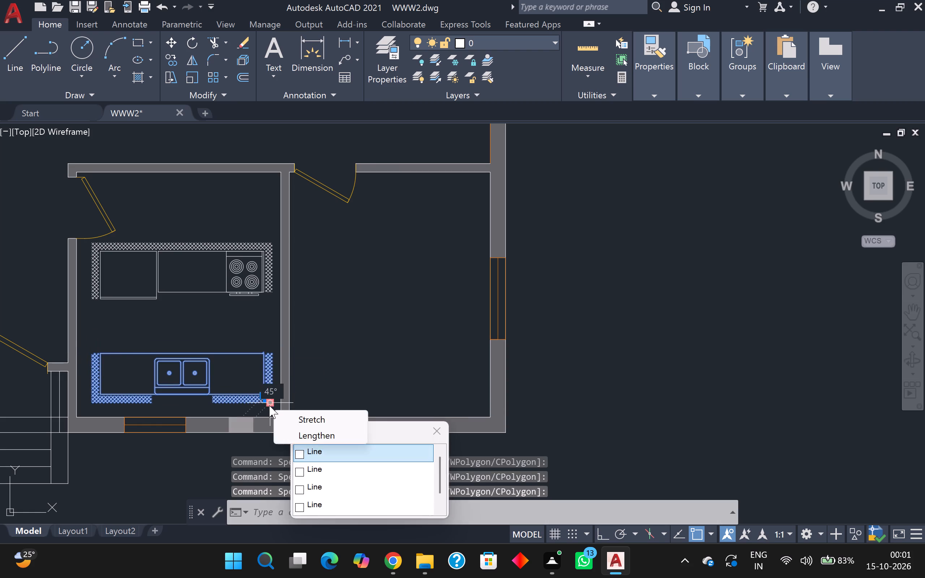
pyautogui.scroll(3, 268, 398)
pyautogui.click(224, 370)
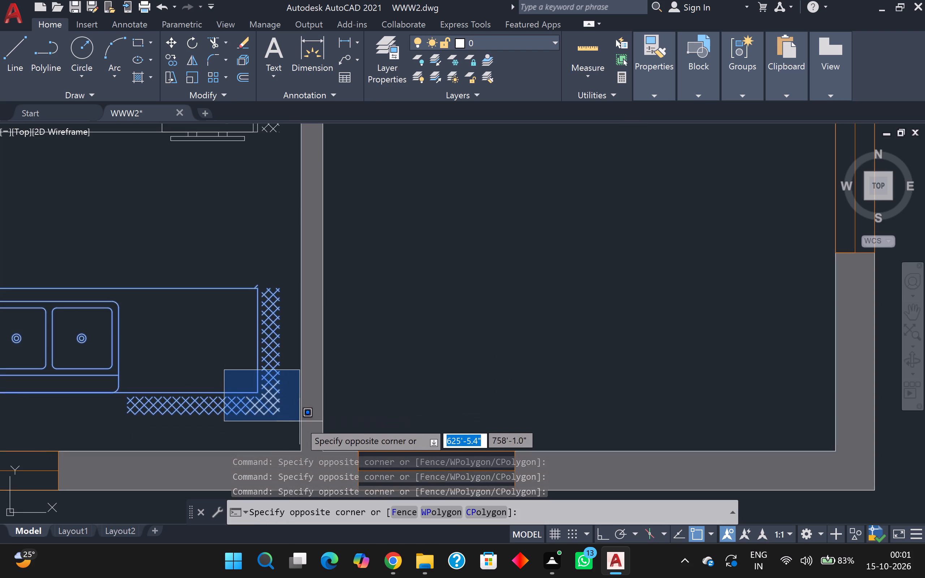
pyautogui.click(284, 428)
pyautogui.scroll(-1, 244, 403)
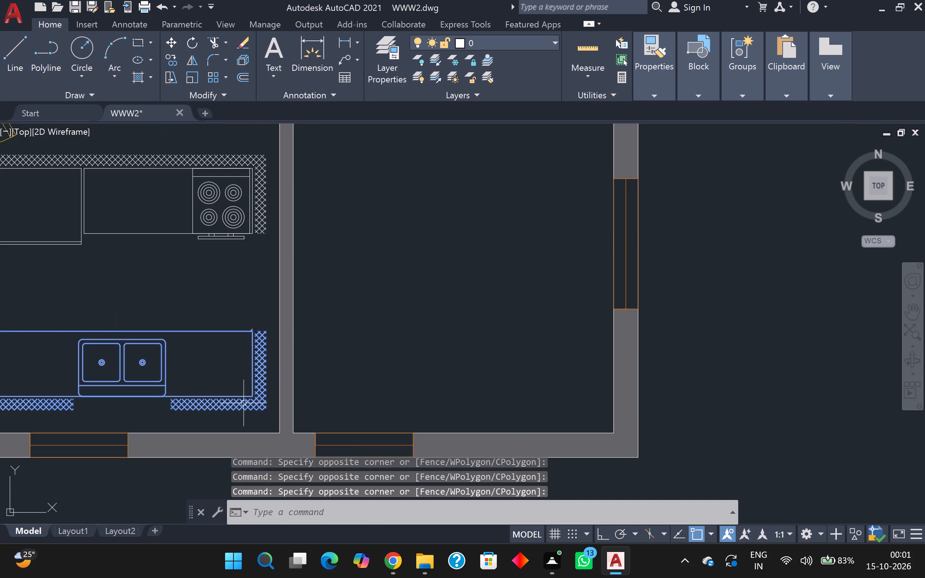
pyautogui.press('s')
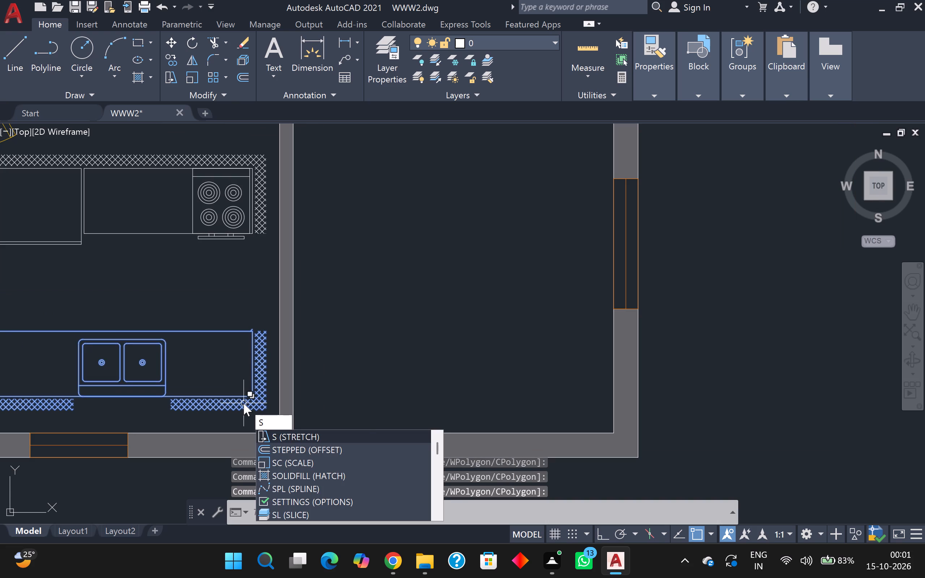
pyautogui.press('c')
pyautogui.press('Return')
pyautogui.scroll(-3, 188, 357)
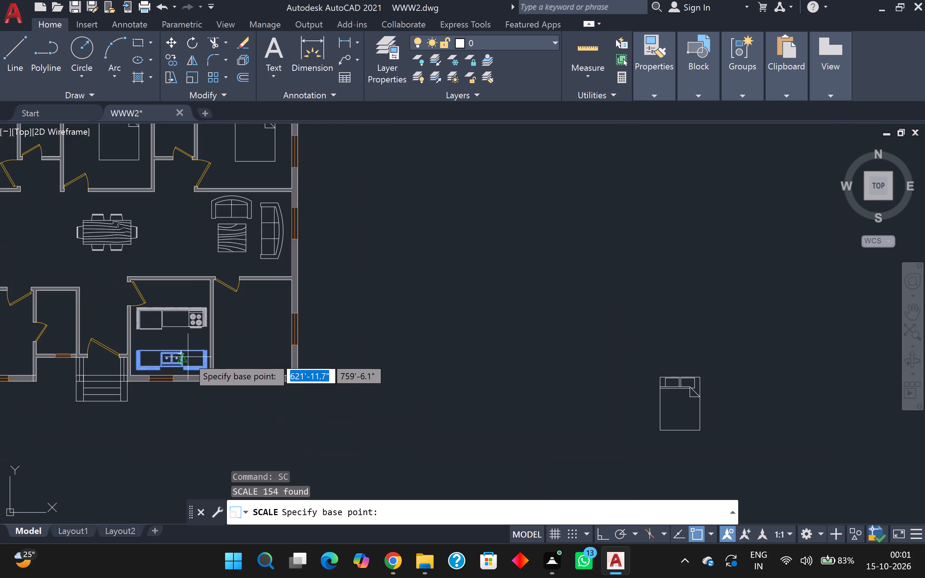
pyautogui.moveTo(184, 338); pyautogui.dragTo(221, 302, button='middle')
pyautogui.scroll(3, 218, 322)
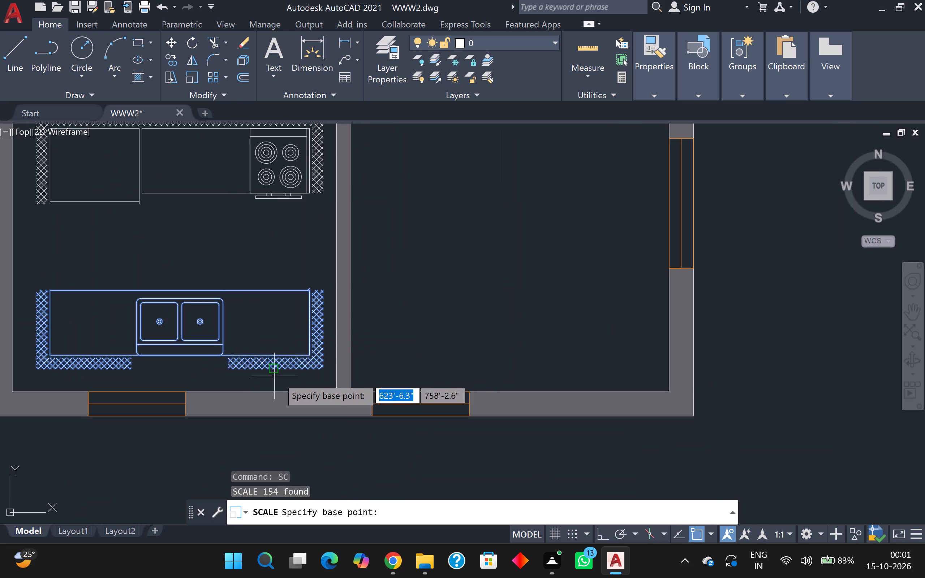
pyautogui.click(179, 326)
pyautogui.press('r')
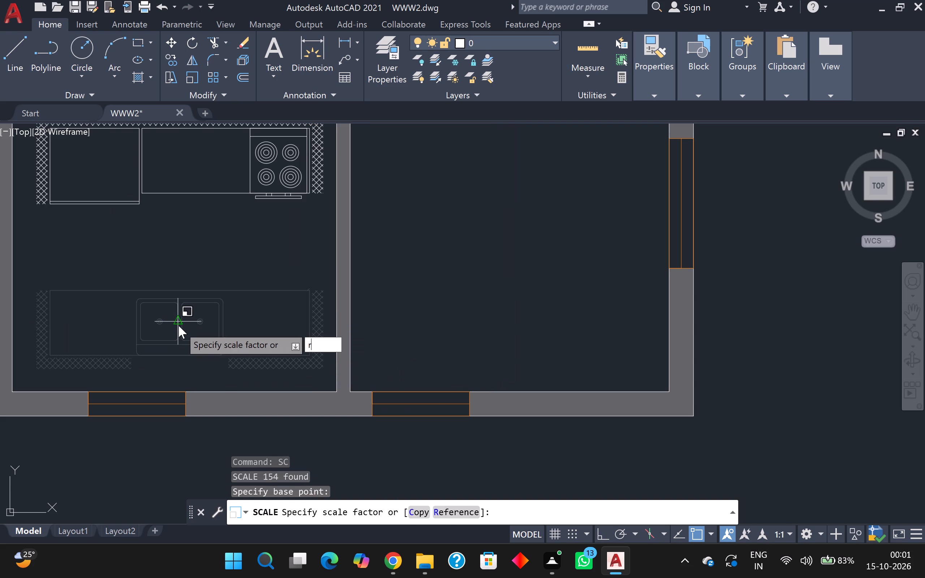
pyautogui.press('Return')
pyautogui.scroll(2, 14, 377)
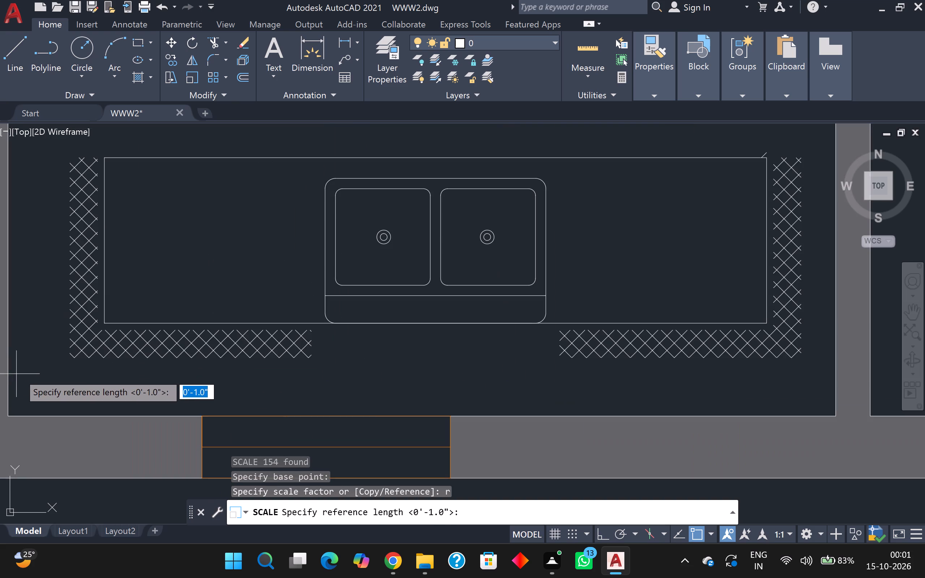
pyautogui.scroll(1, 53, 354)
pyautogui.click(78, 355)
pyautogui.scroll(-2, 86, 360)
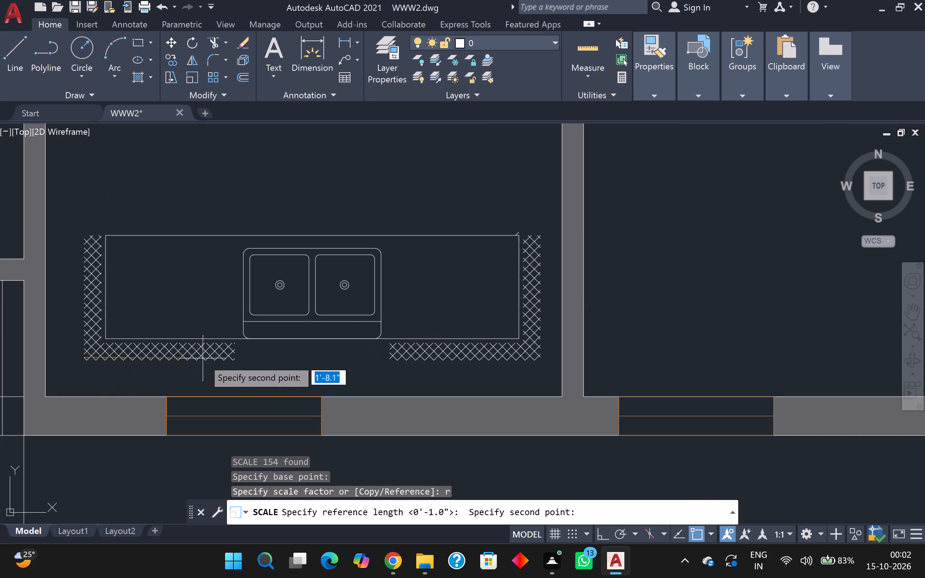
pyautogui.scroll(2, 512, 359)
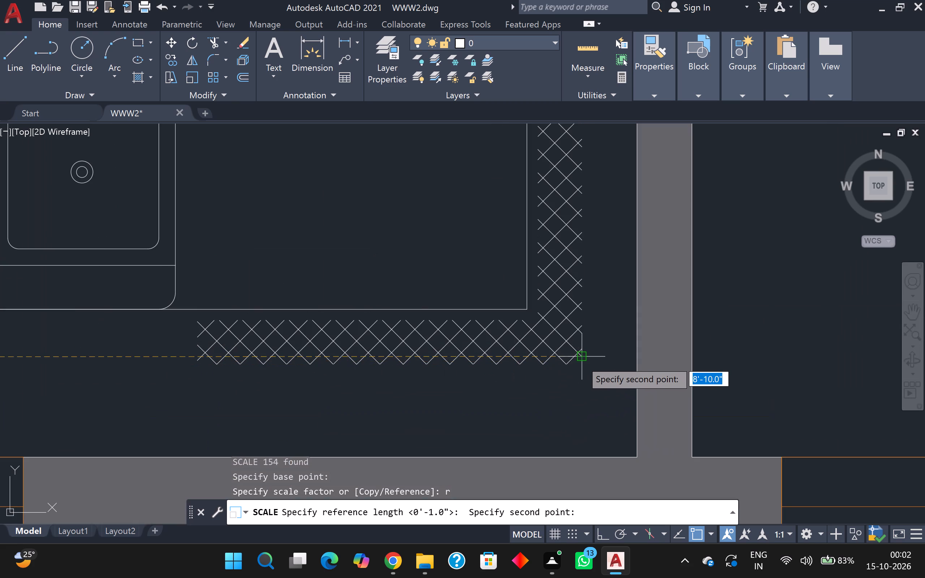
pyautogui.click(581, 360)
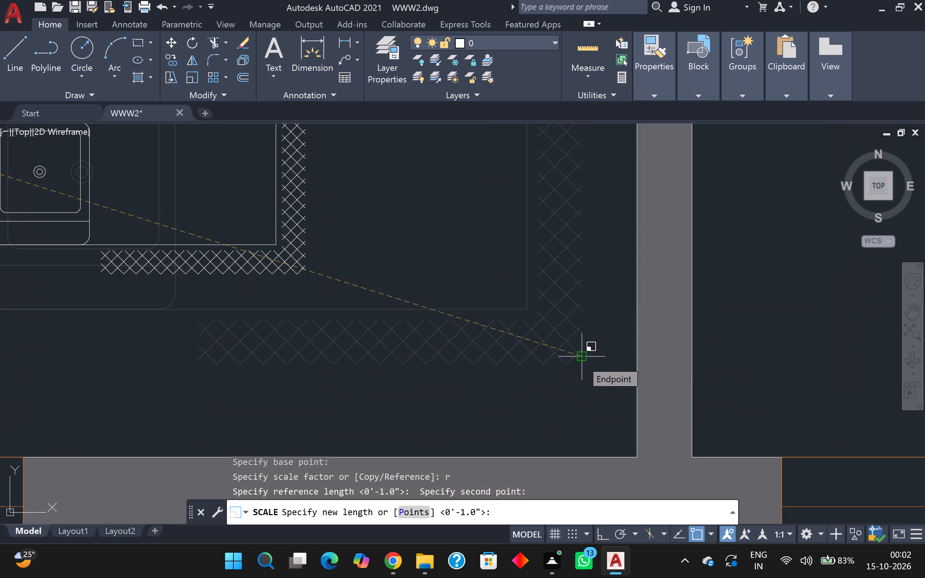
pyautogui.press('p')
pyautogui.press('Return')
pyautogui.scroll(-2, 475, 402)
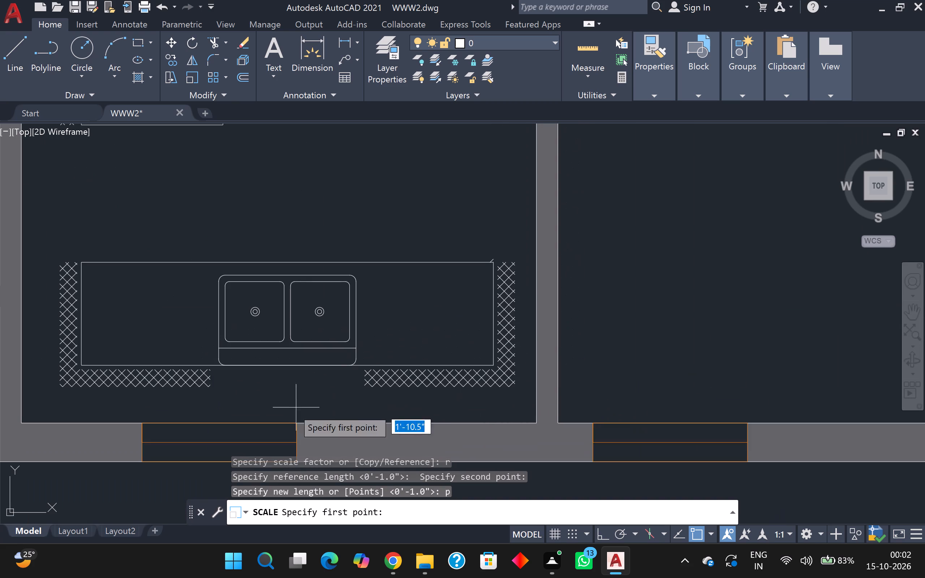
pyautogui.moveTo(283, 410); pyautogui.dragTo(344, 345, button='middle')
pyautogui.click(80, 355)
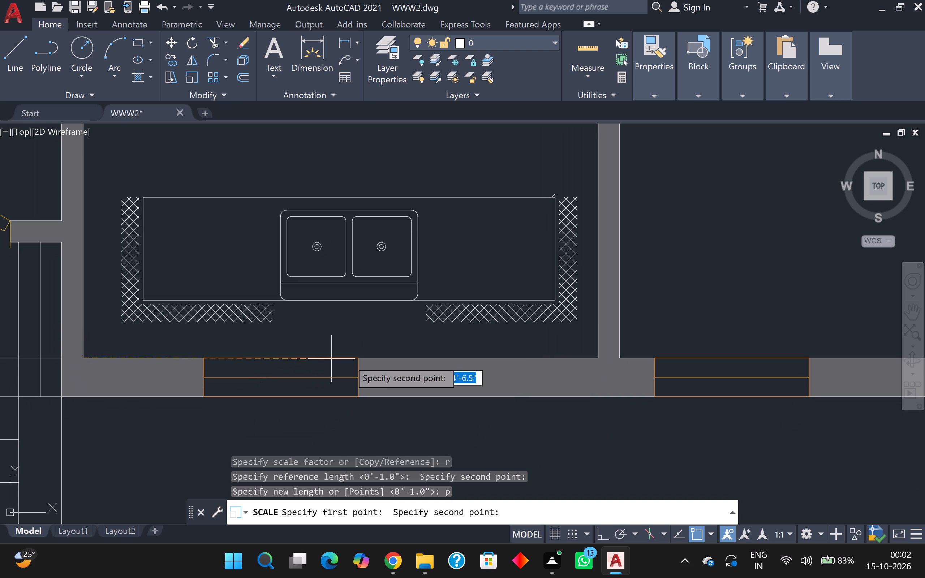
pyautogui.scroll(2, 598, 358)
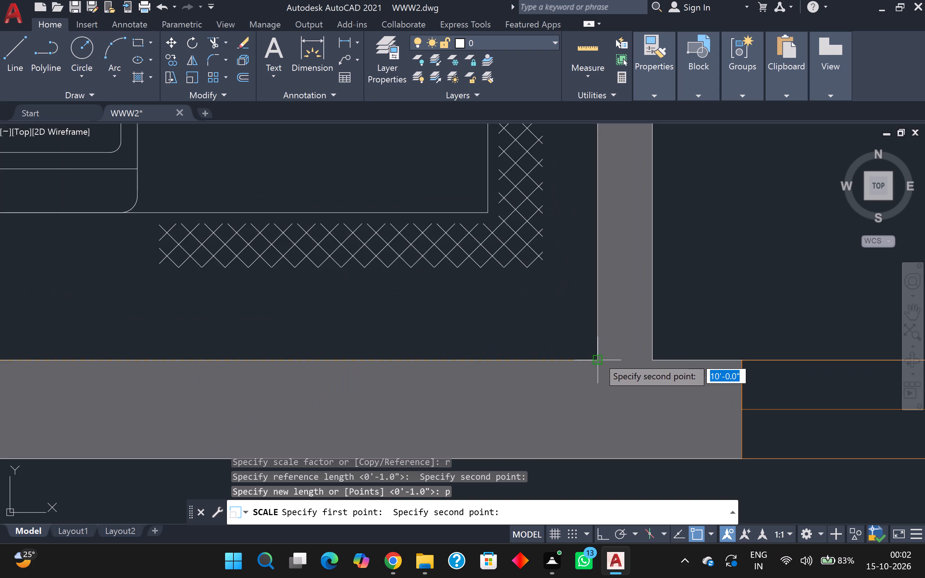
pyautogui.click(598, 356)
pyautogui.scroll(-2, 538, 324)
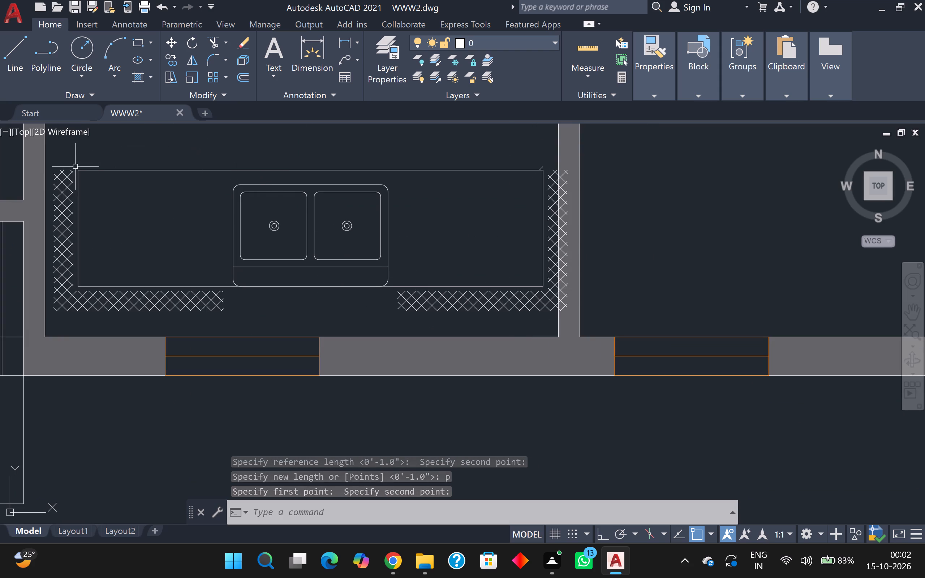
# Join the scaled sink counter's outline, sink and hatched border objects using the Join command.
pyautogui.click(60, 162)
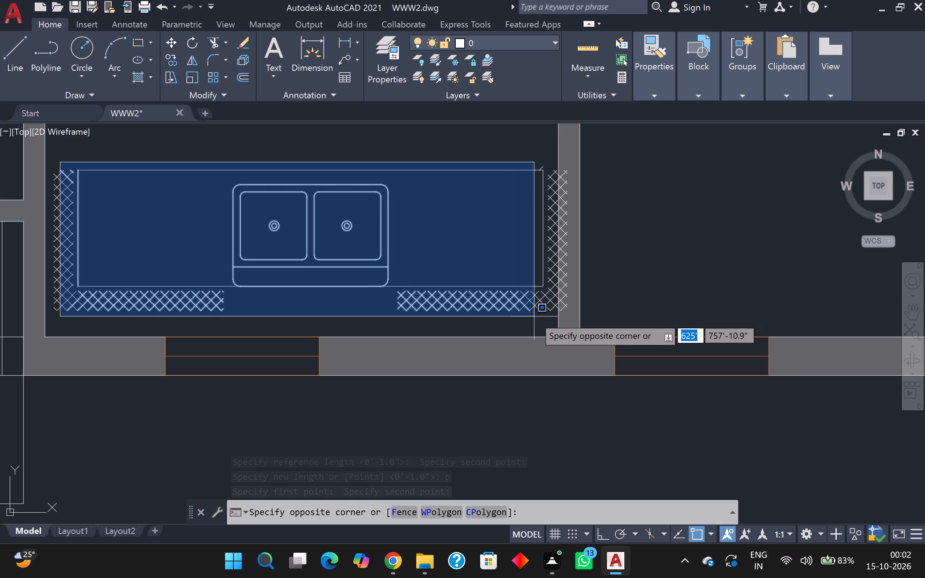
pyautogui.click(573, 317)
pyautogui.click(52, 169)
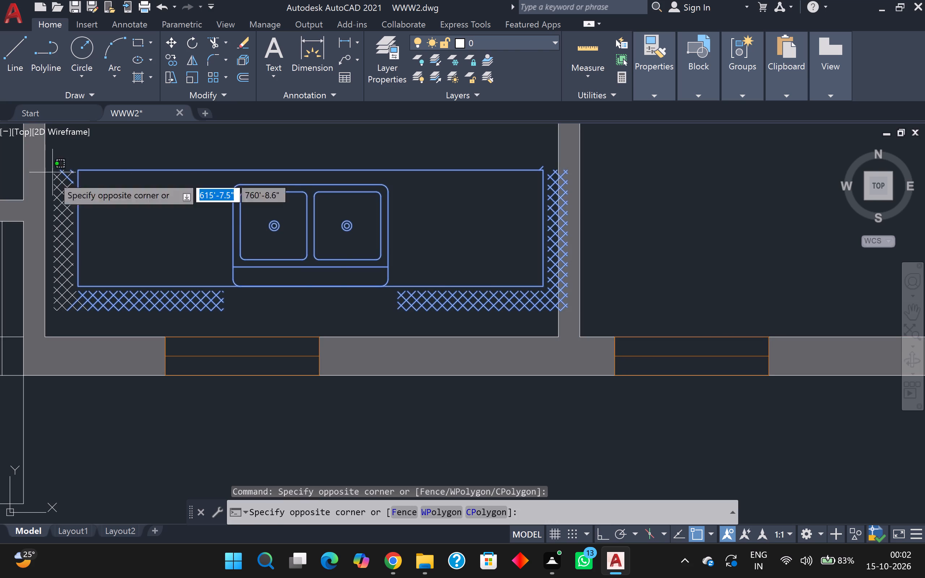
pyautogui.click(96, 301)
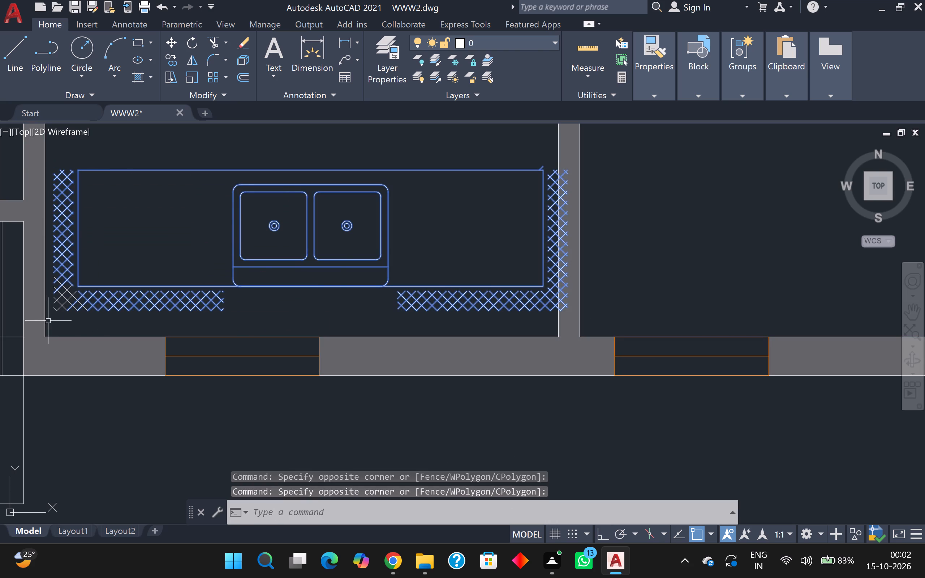
pyautogui.click(49, 321)
pyautogui.click(91, 269)
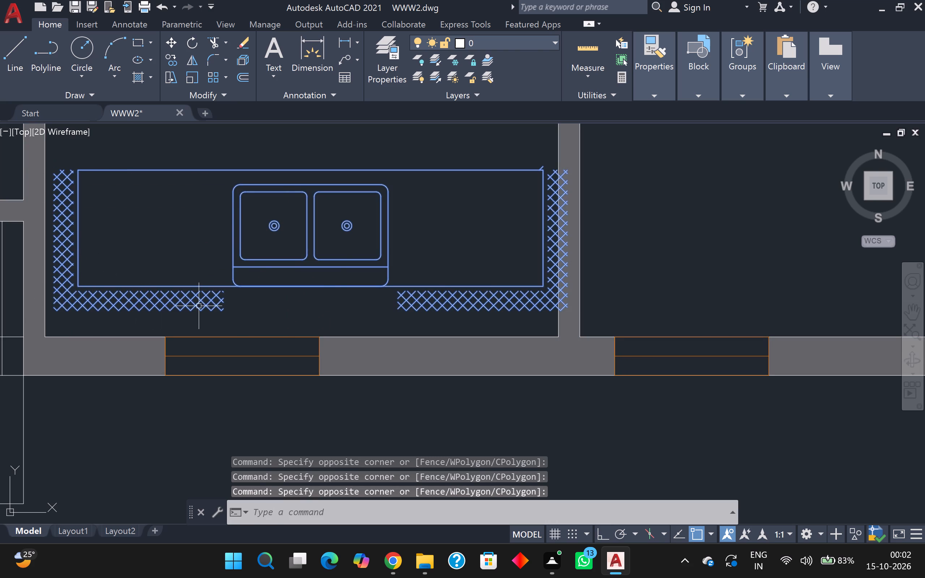
pyautogui.press('j')
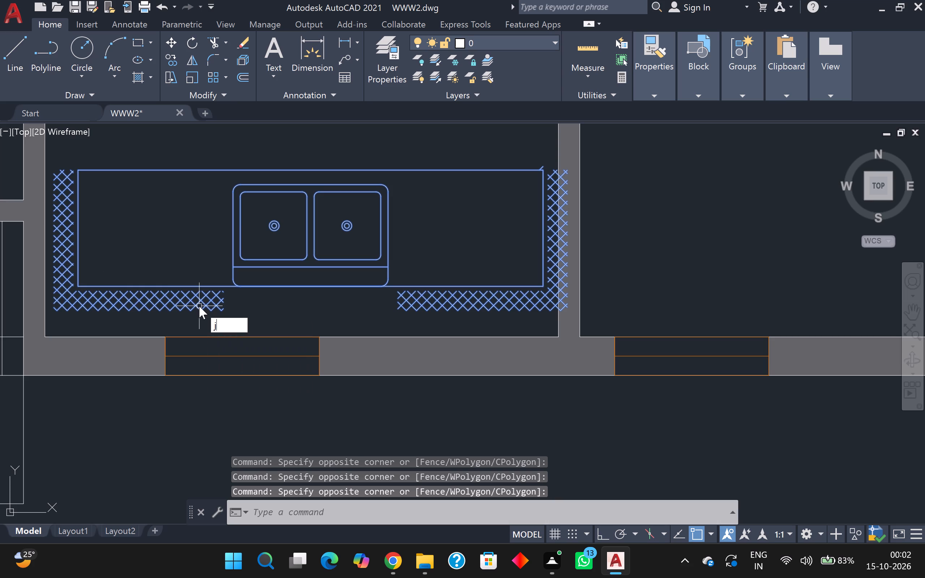
pyautogui.click(255, 338)
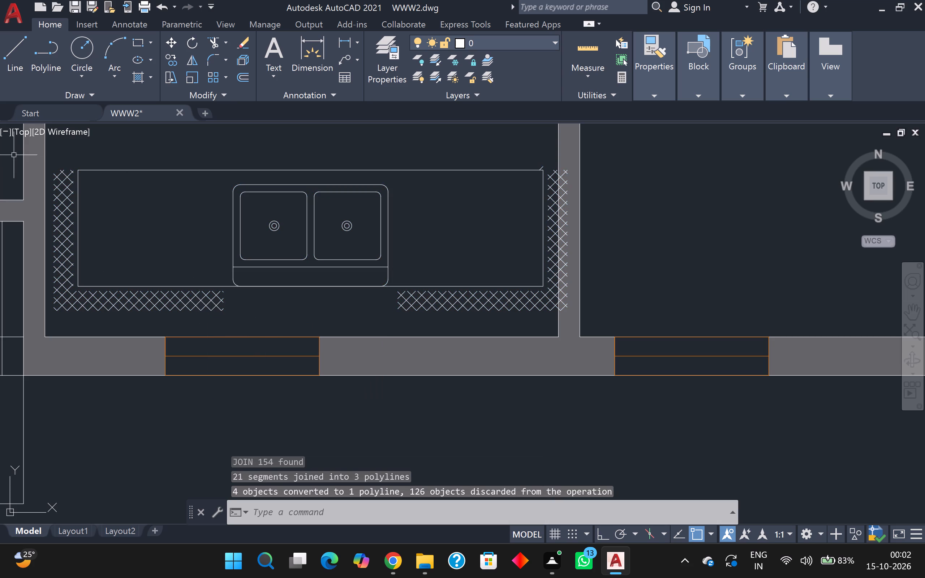
# Move the whole sink counter, including its sink and hatched border, south-west to sit close against the kitchen's south and west walls.
pyautogui.click(95, 172)
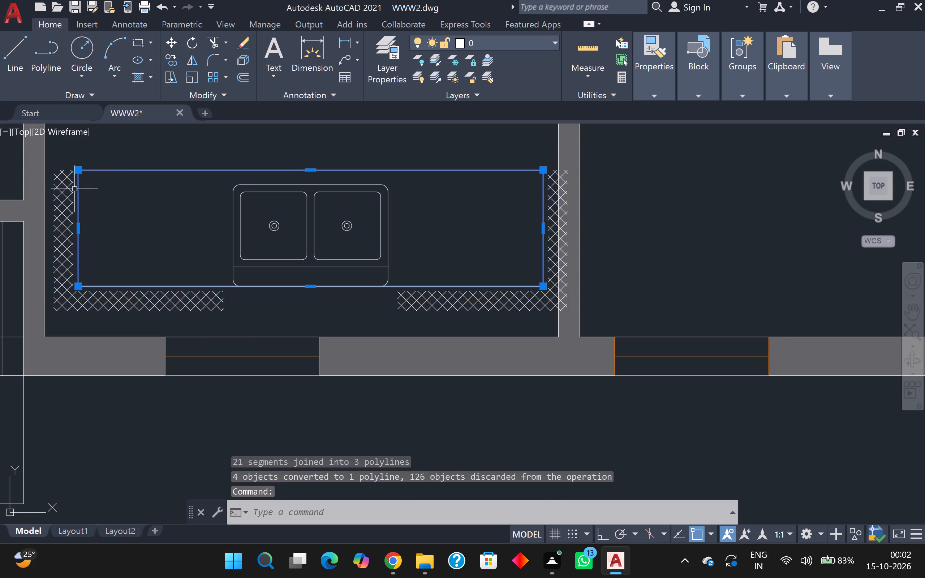
pyautogui.click(54, 162)
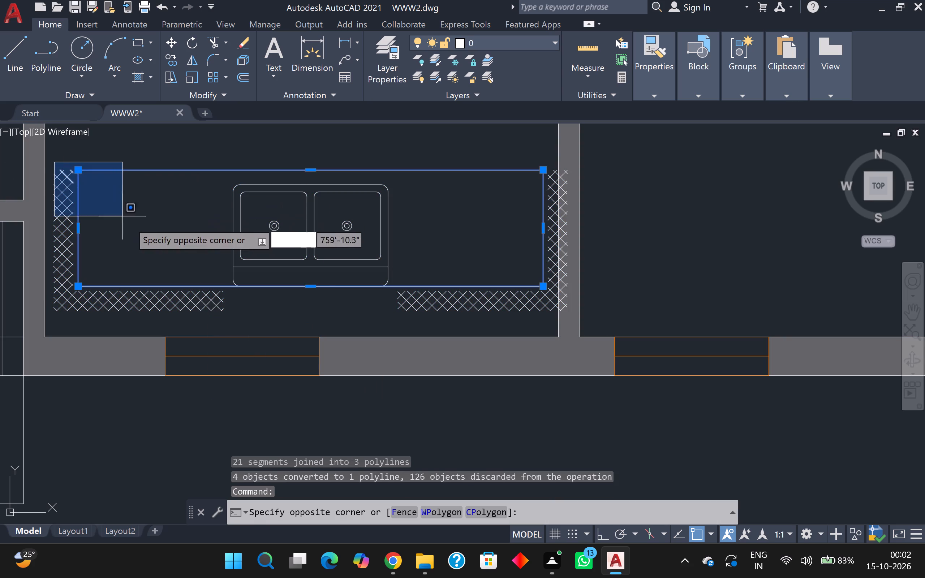
pyautogui.click(574, 319)
pyautogui.moveTo(51, 168); pyautogui.dragTo(52, 171)
pyautogui.click(234, 323)
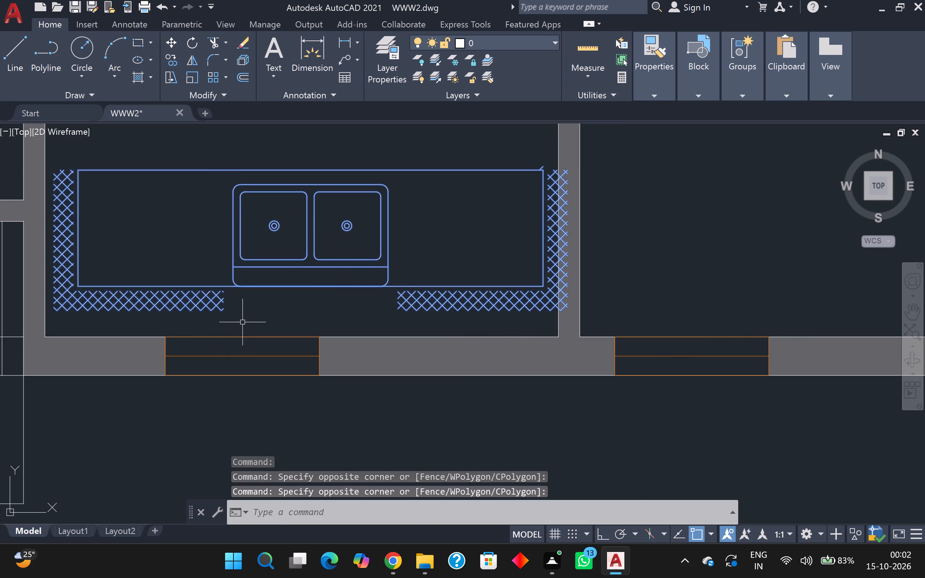
pyautogui.press('m')
pyautogui.press('Return')
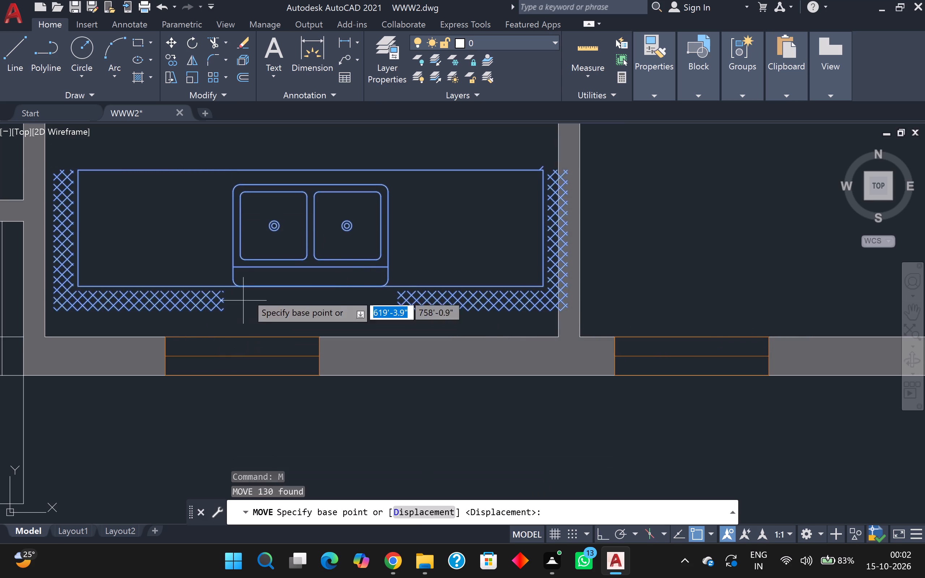
pyautogui.click(308, 234)
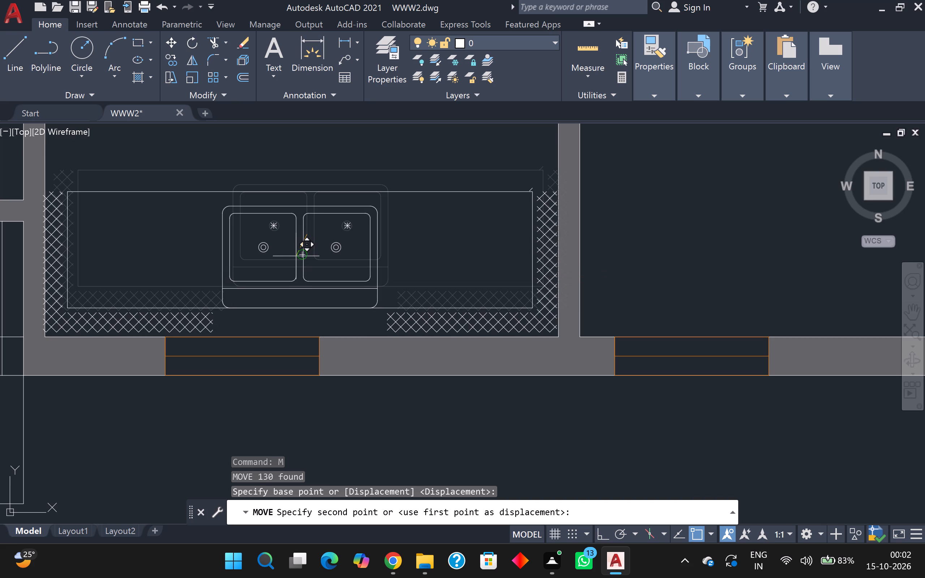
pyautogui.click(296, 256)
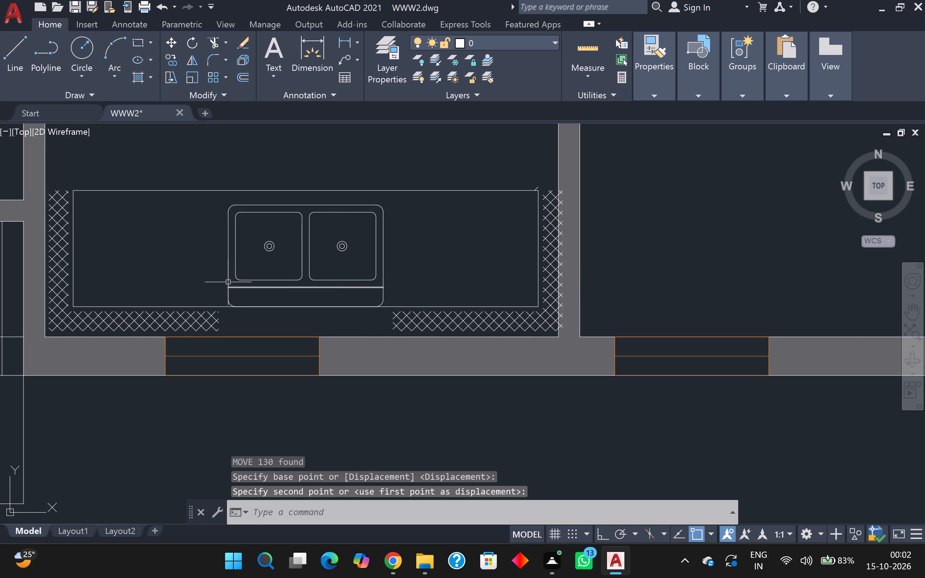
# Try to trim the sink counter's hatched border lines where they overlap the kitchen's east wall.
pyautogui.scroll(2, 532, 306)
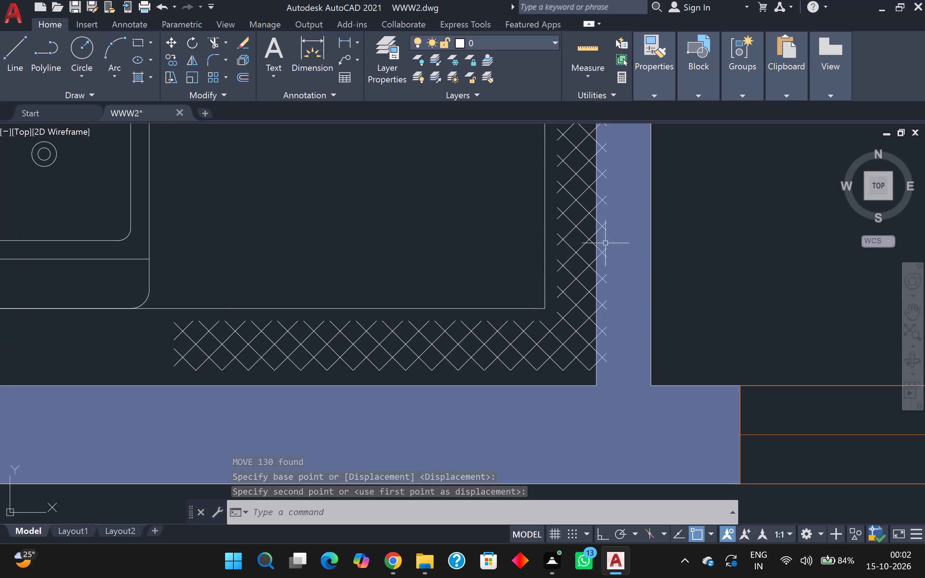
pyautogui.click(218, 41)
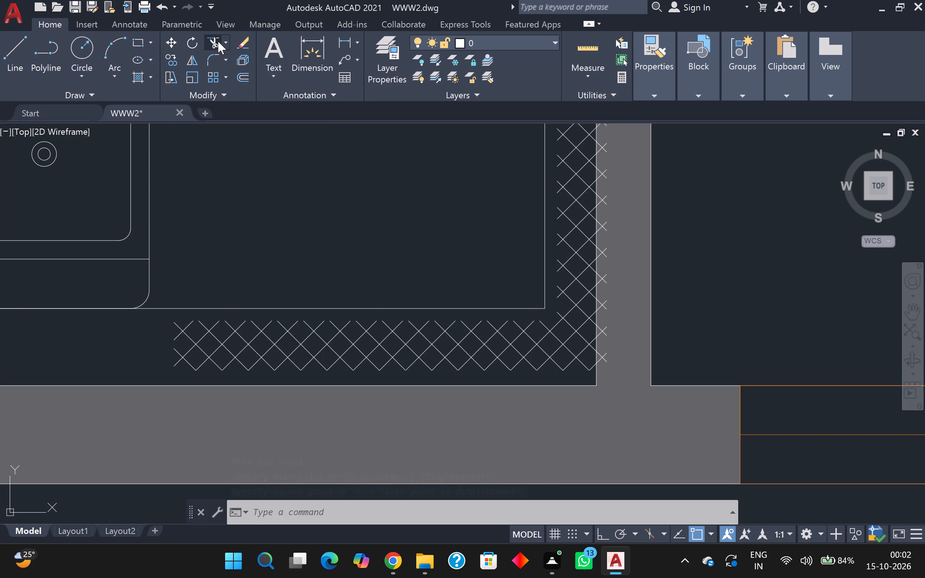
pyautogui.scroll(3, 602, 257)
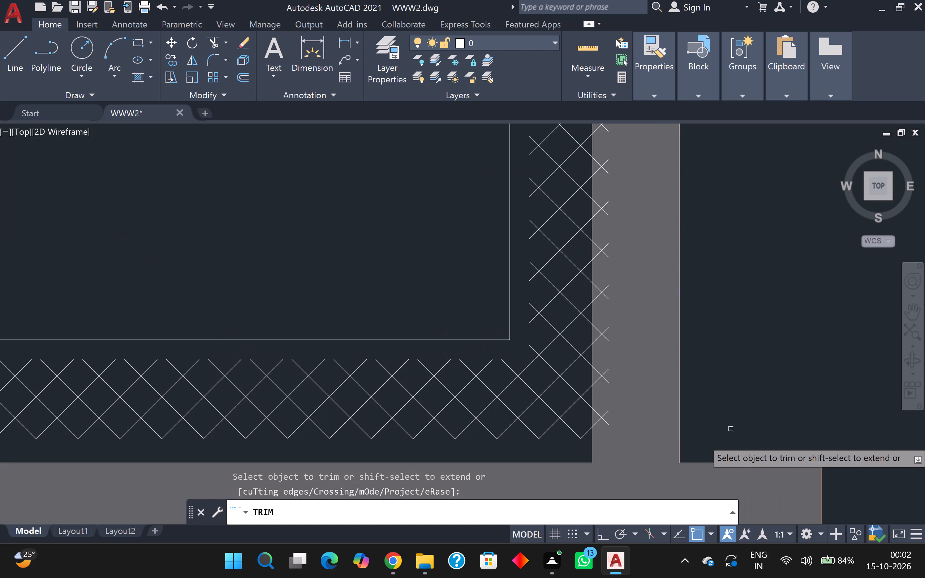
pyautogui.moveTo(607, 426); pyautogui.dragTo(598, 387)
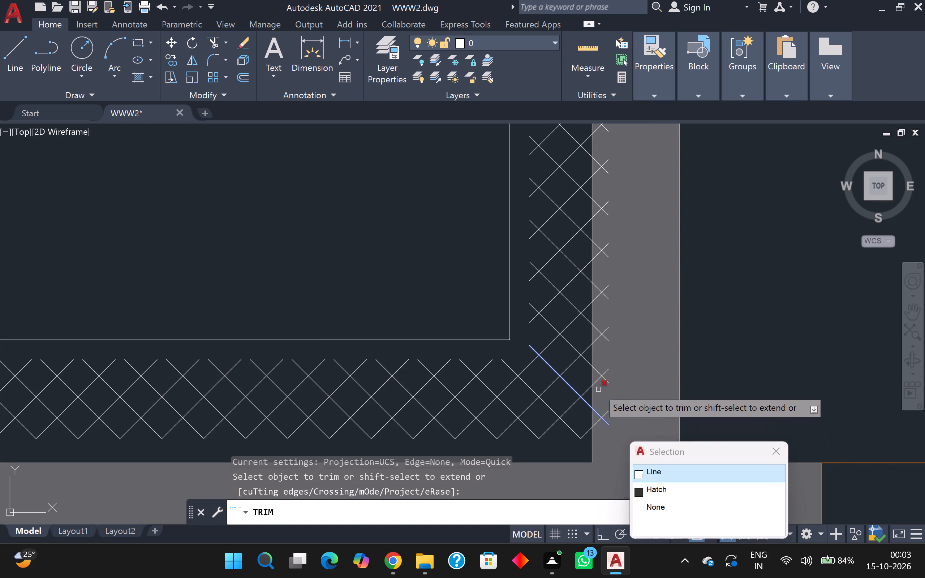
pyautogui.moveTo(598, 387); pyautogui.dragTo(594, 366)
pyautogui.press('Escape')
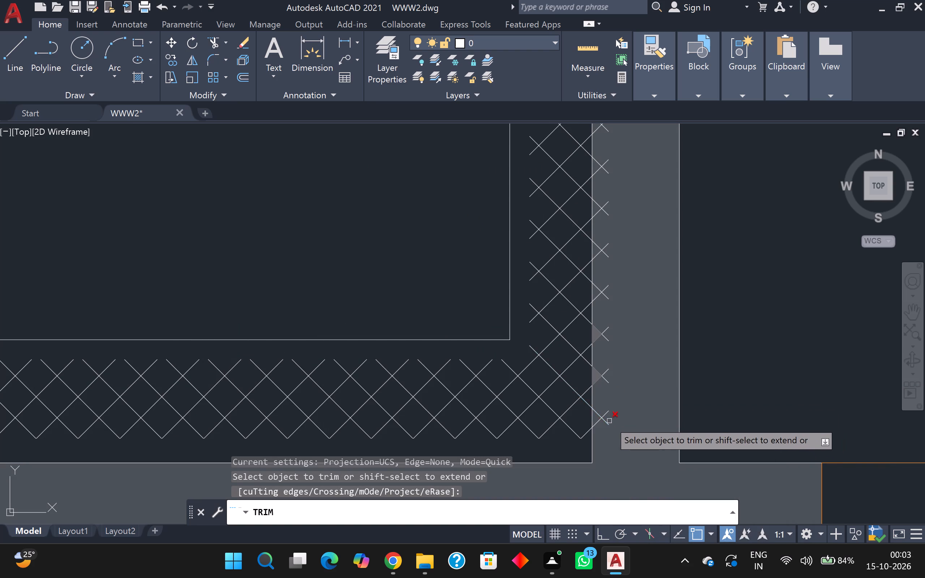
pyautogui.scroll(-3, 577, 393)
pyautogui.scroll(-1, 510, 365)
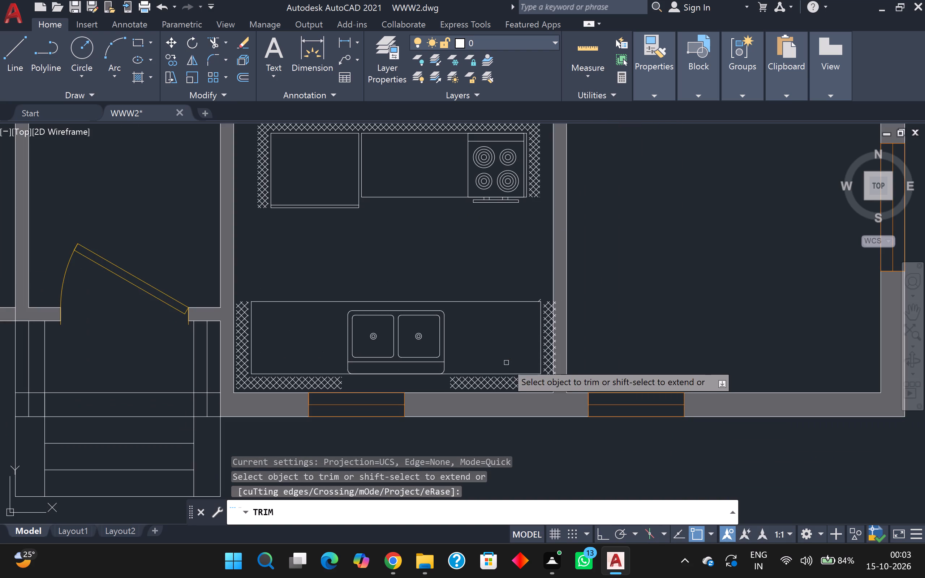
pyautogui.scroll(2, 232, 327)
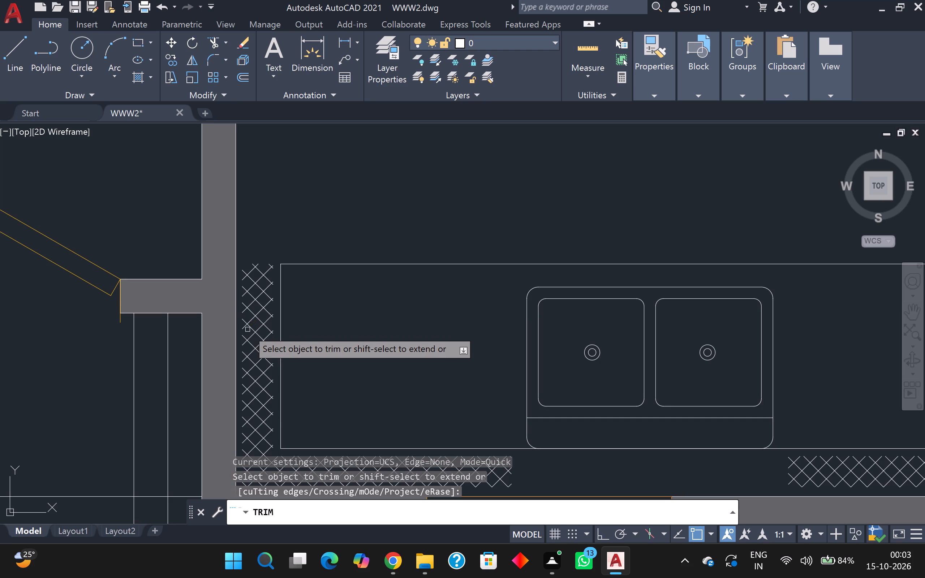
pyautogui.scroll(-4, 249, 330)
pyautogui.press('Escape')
# Delete the kitchen's entire north counter, including the stove, cabinet outlines and hatched border.
pyautogui.scroll(2, 263, 329)
pyautogui.scroll(-1, 265, 328)
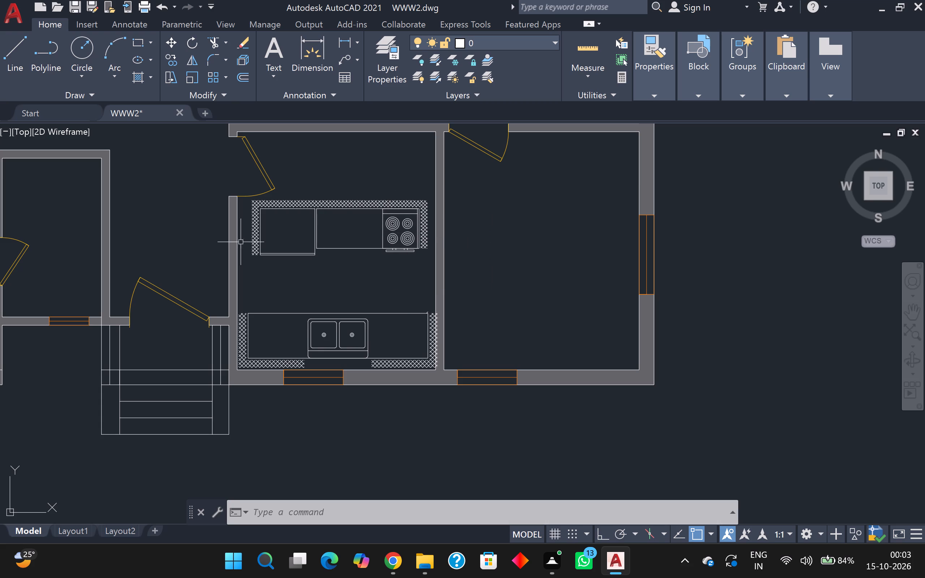
pyautogui.scroll(1, 303, 254)
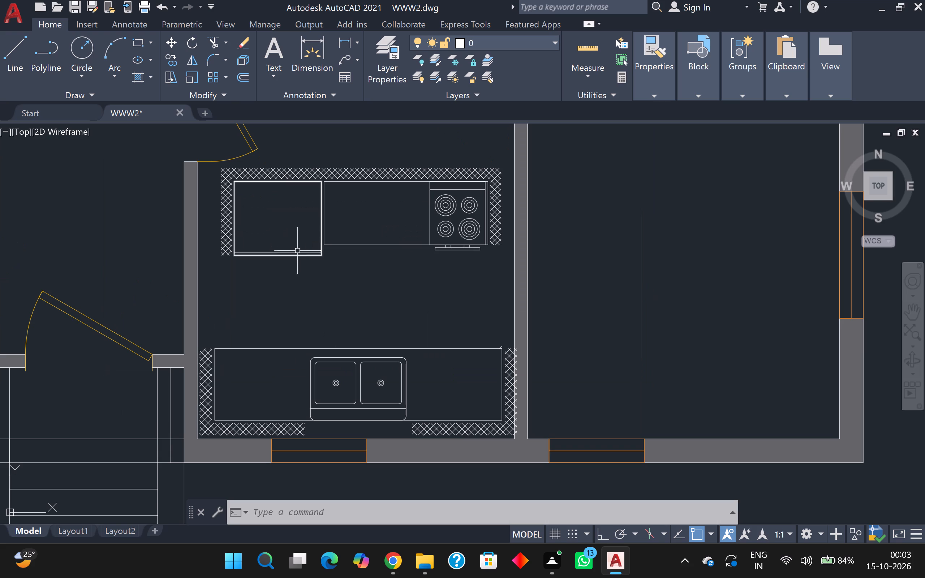
pyautogui.scroll(-1, 292, 250)
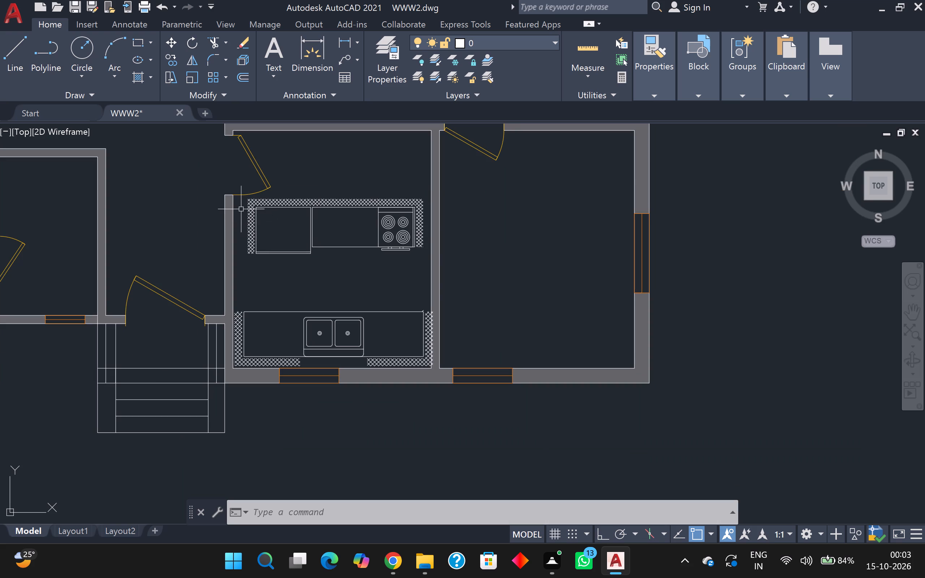
pyautogui.click(241, 209)
pyautogui.click(425, 263)
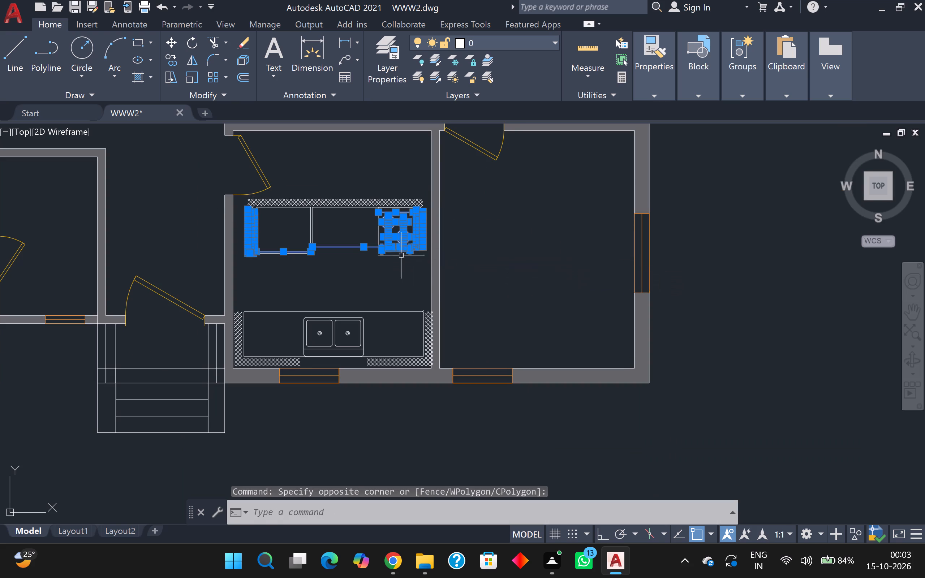
pyautogui.click(395, 186)
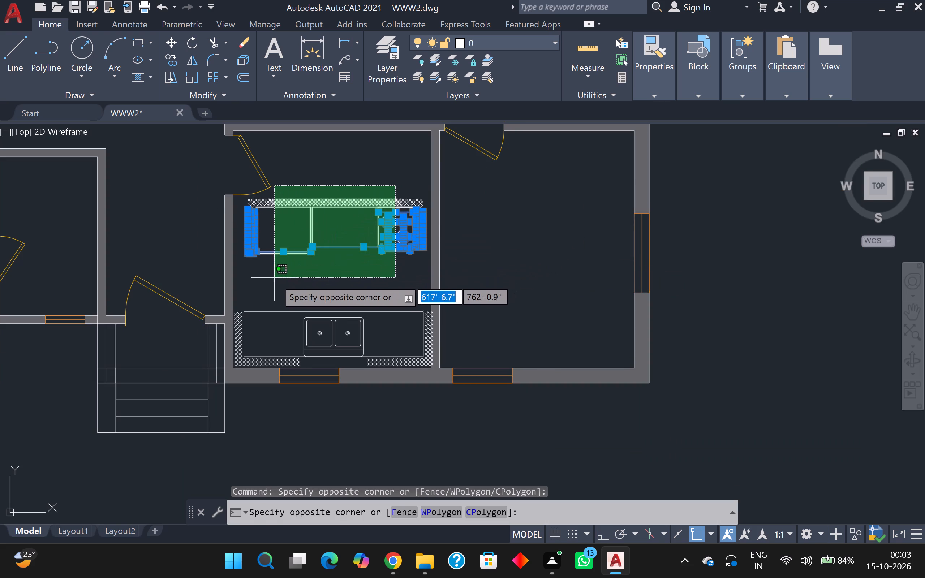
pyautogui.click(263, 278)
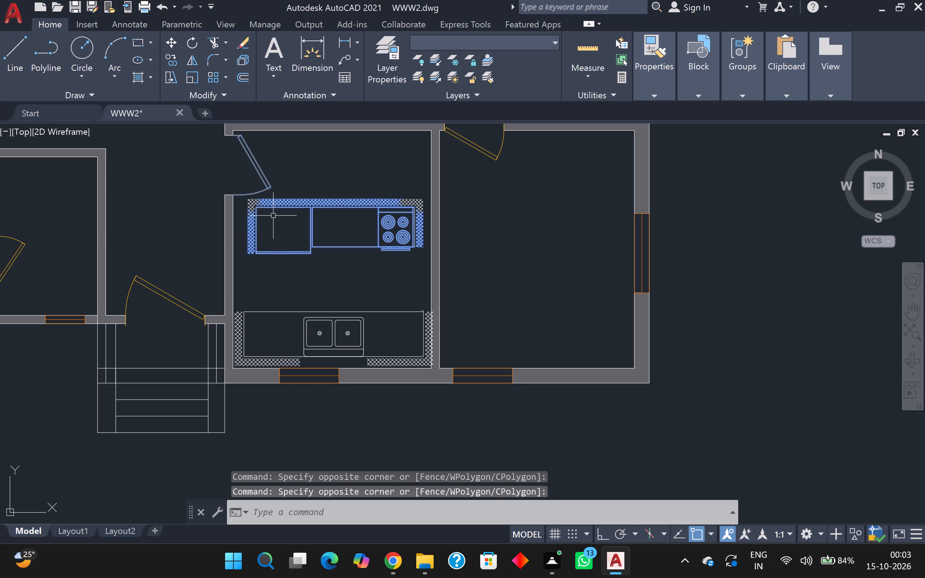
pyautogui.keyDown('shift'); pyautogui.click(260, 176); pyautogui.keyUp('shift')
pyautogui.scroll(2, 257, 203)
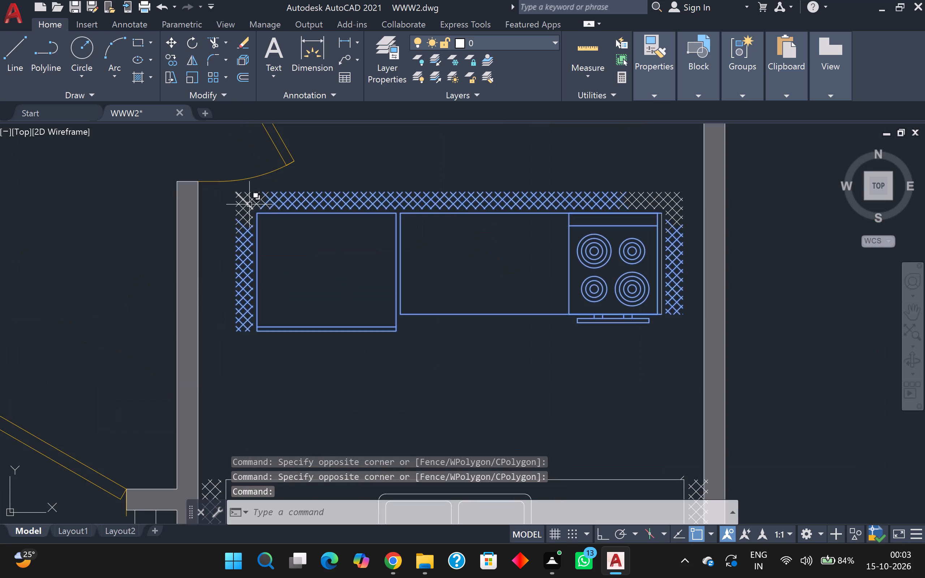
pyautogui.click(229, 205)
pyautogui.moveTo(275, 215); pyautogui.dragTo(279, 215)
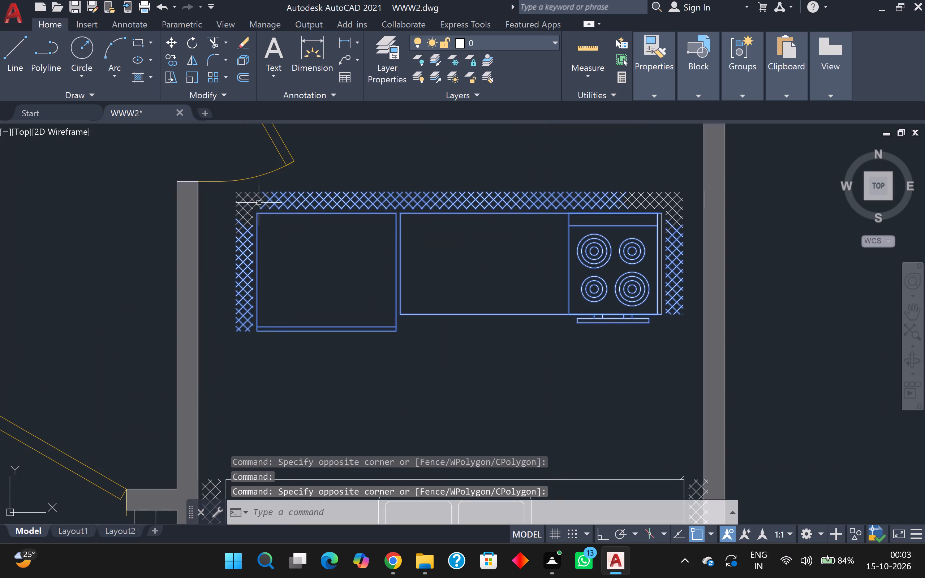
pyautogui.click(231, 189)
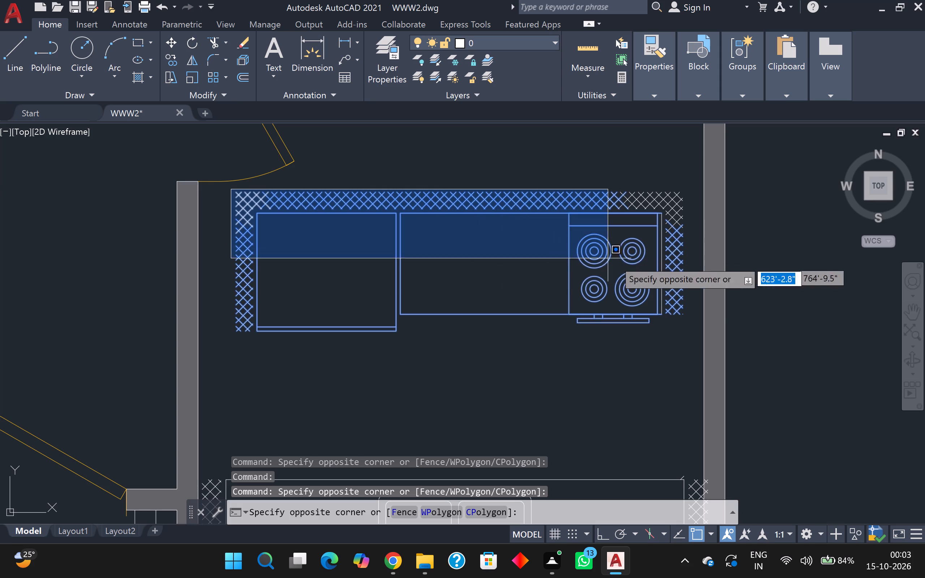
pyautogui.click(692, 330)
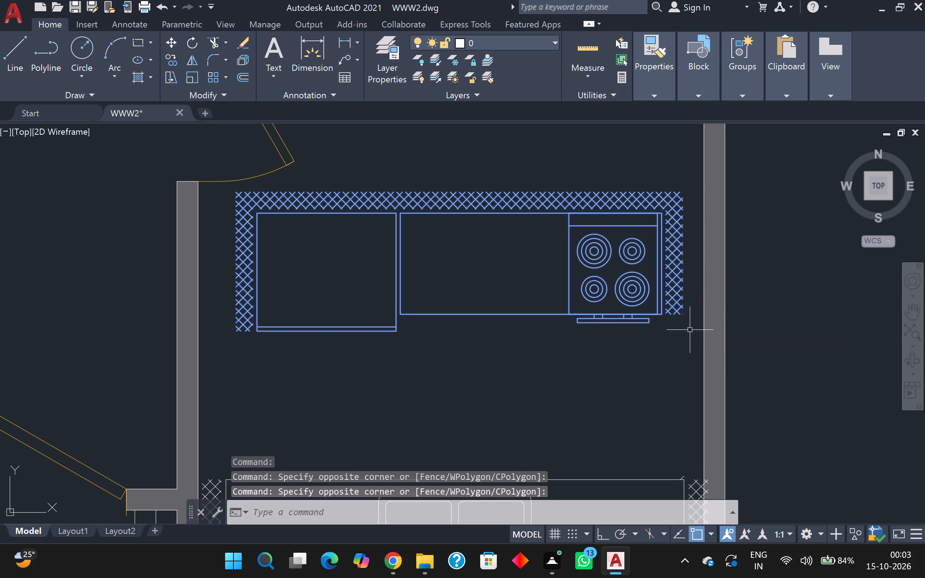
pyautogui.press('Delete')
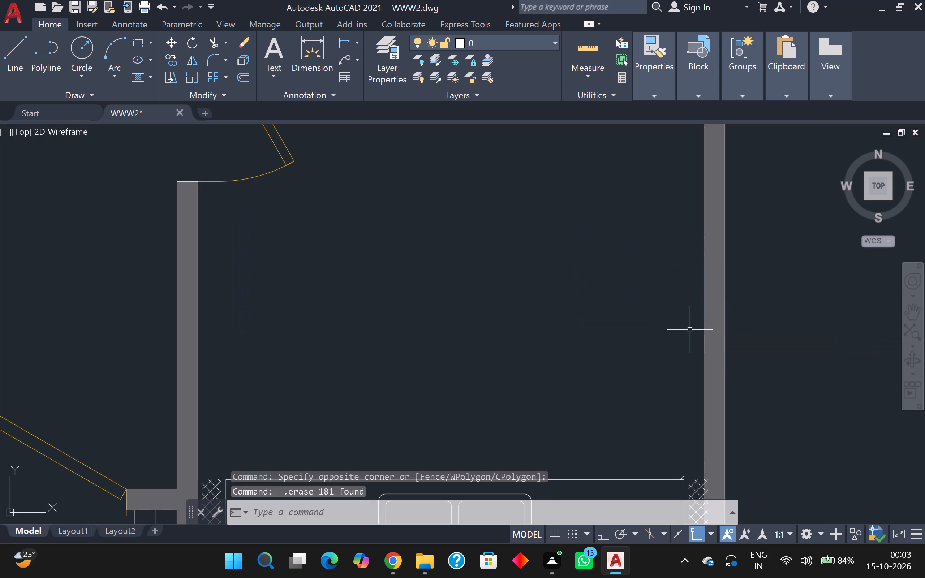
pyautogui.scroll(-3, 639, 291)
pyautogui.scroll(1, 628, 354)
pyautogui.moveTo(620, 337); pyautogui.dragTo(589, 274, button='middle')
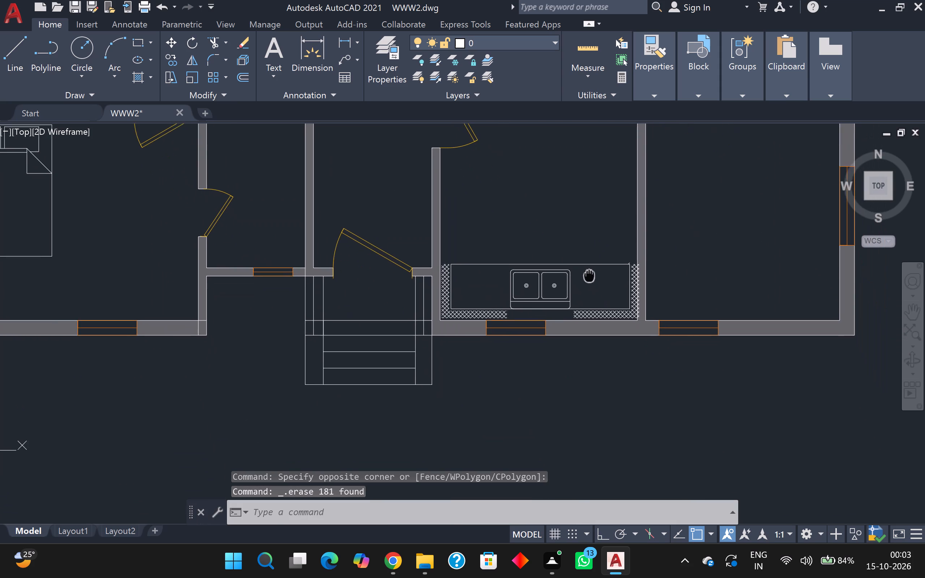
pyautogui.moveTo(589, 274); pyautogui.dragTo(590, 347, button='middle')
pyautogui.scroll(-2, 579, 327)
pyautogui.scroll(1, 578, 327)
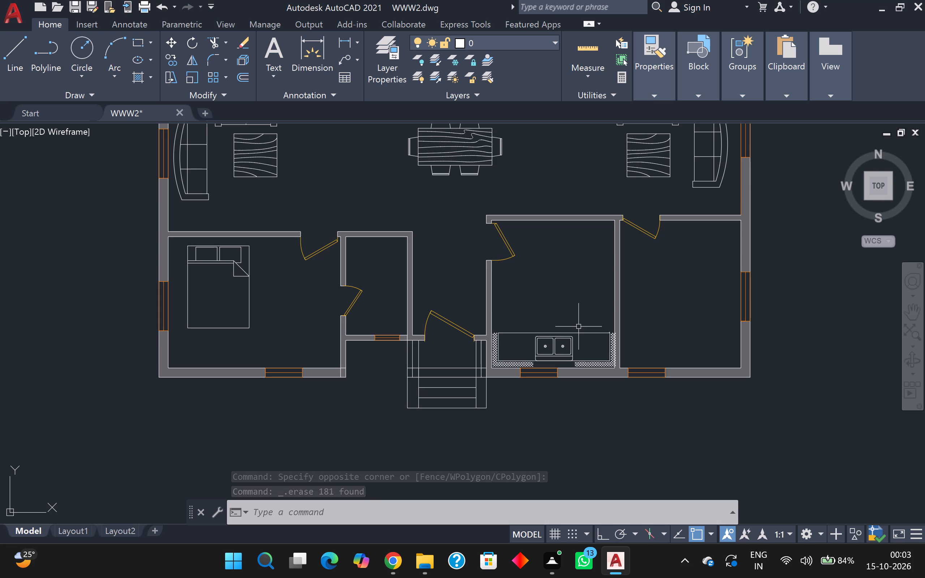
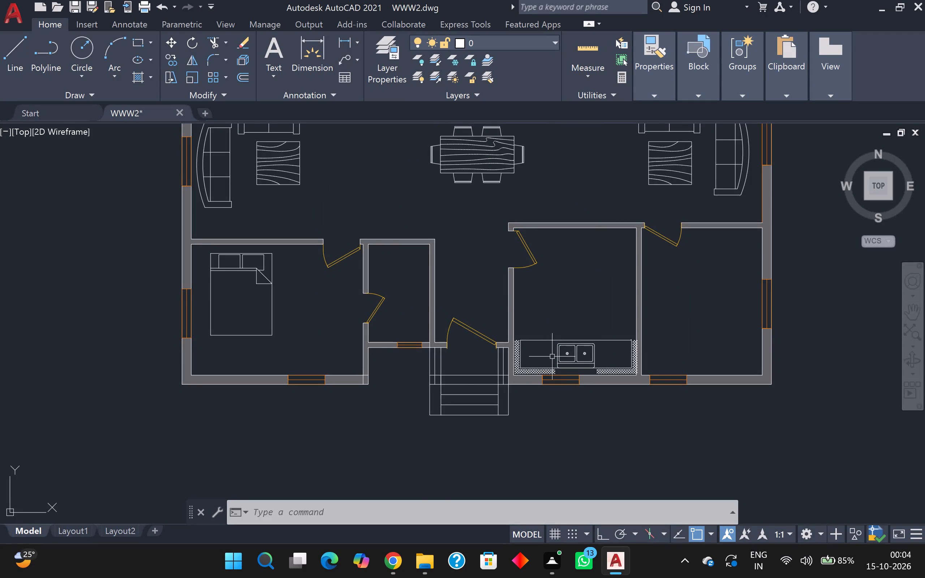
# Assign the whole sink counter, including its sink, outline and hatched border, to the kitchen layer.
pyautogui.scroll(2, 548, 358)
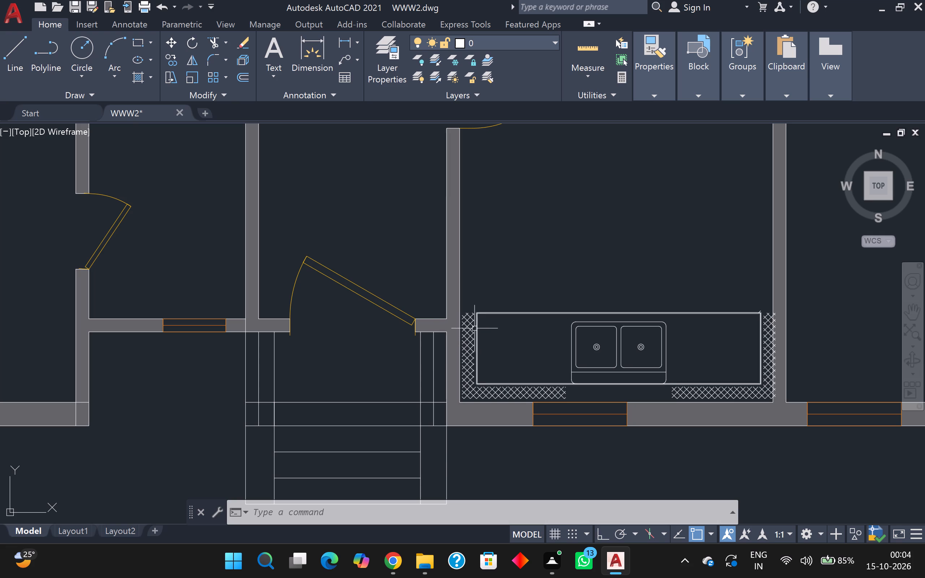
pyautogui.scroll(3, 459, 316)
pyautogui.click(464, 291)
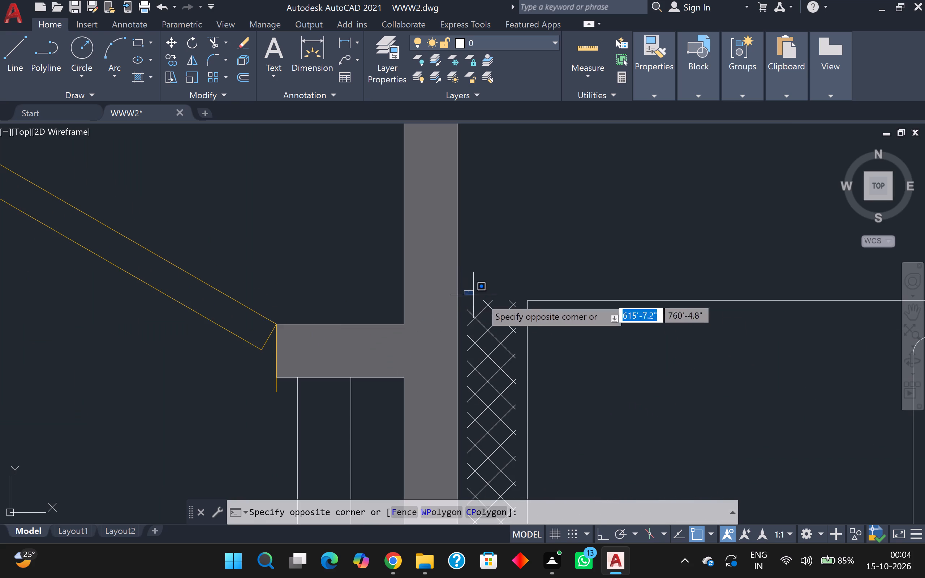
pyautogui.scroll(-1, 601, 353)
pyautogui.moveTo(601, 349); pyautogui.dragTo(408, 299, button='middle')
pyautogui.scroll(-2, 710, 371)
pyautogui.moveTo(697, 366); pyautogui.dragTo(615, 354, button='middle')
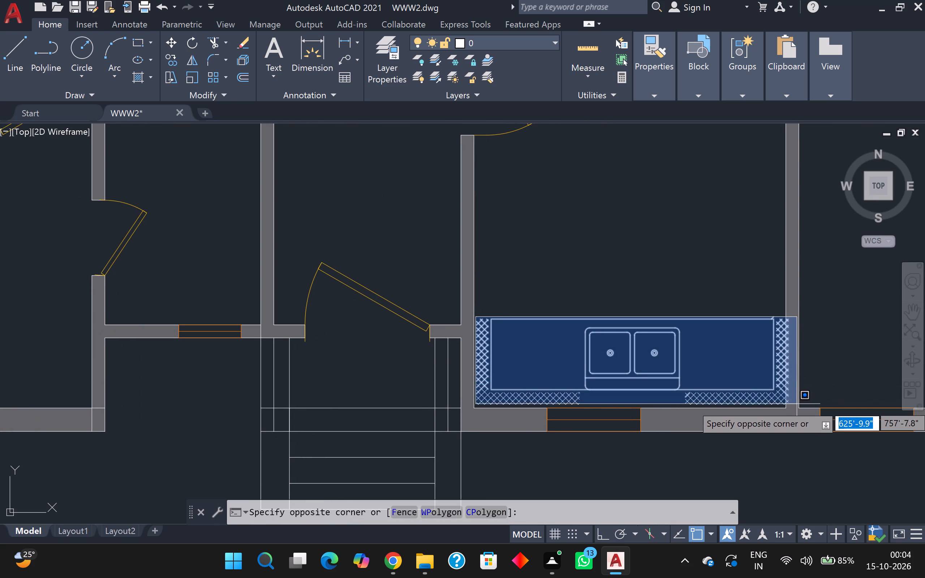
pyautogui.click(797, 408)
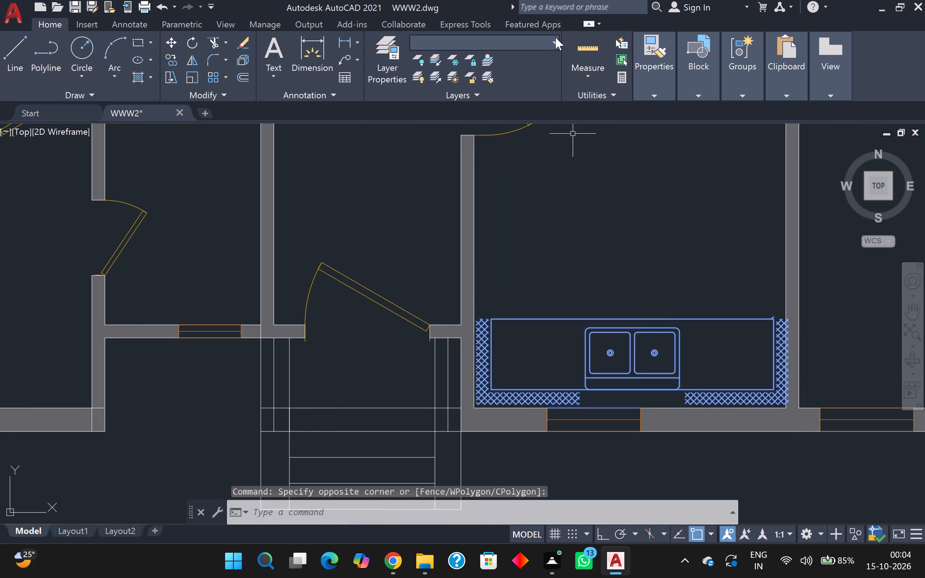
pyautogui.click(555, 38)
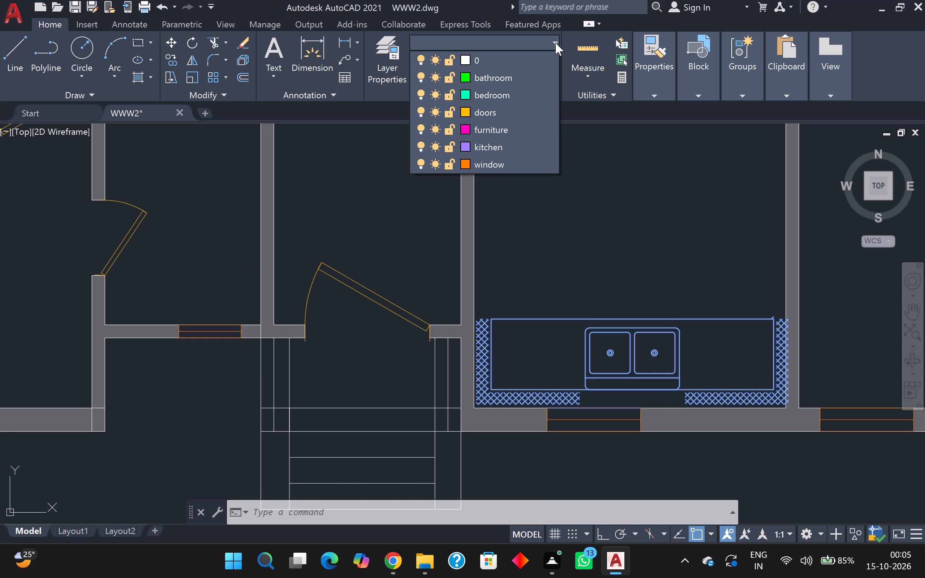
pyautogui.click(495, 151)
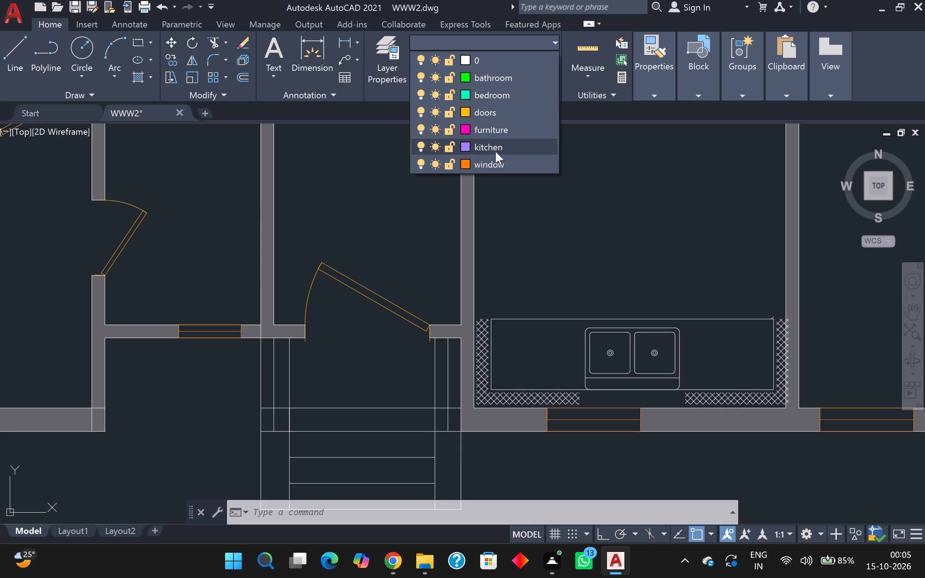
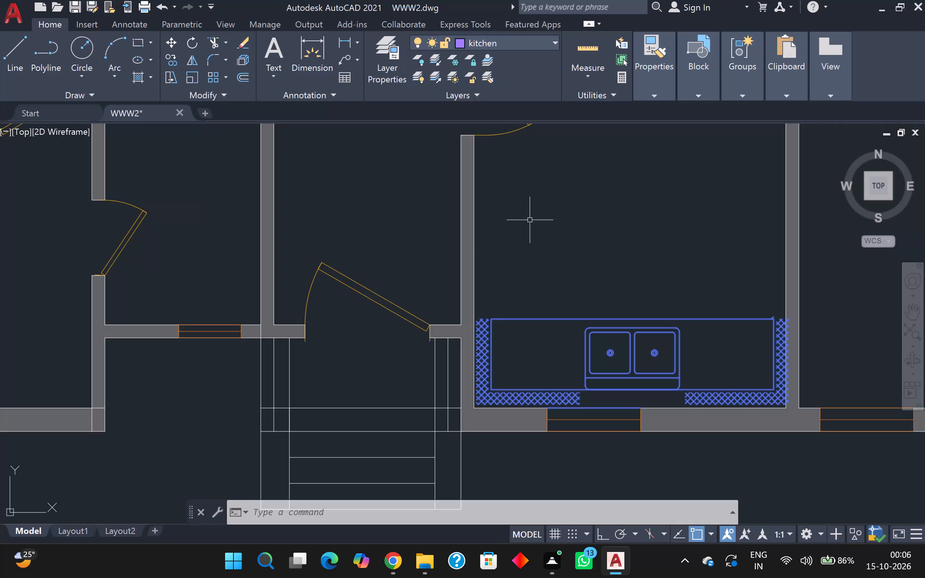
# Assign all four beds, three in the north bedrooms and one in the southwest bedroom, to the bedroom layer.
pyautogui.press('Escape')
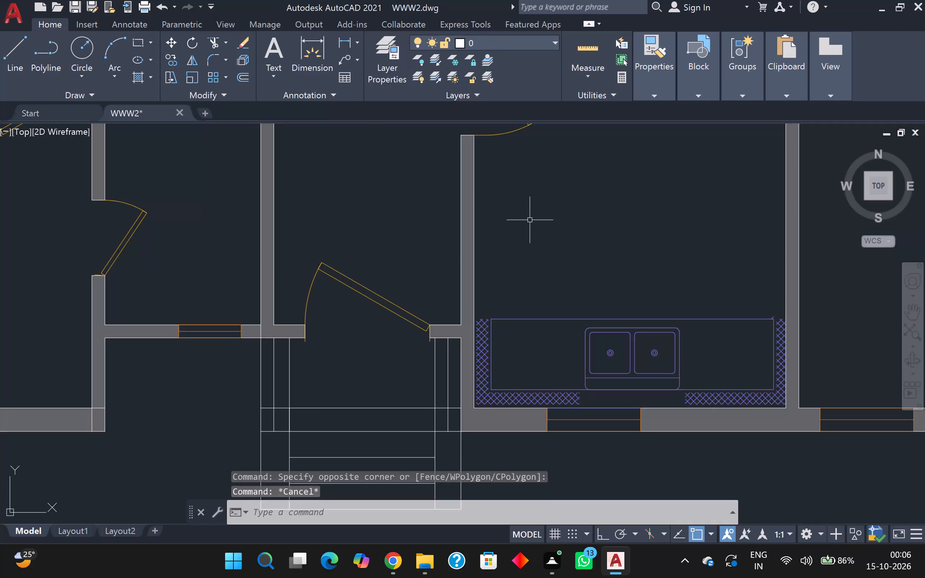
pyautogui.scroll(-2, 530, 220)
pyautogui.moveTo(557, 216); pyautogui.dragTo(505, 344, button='middle')
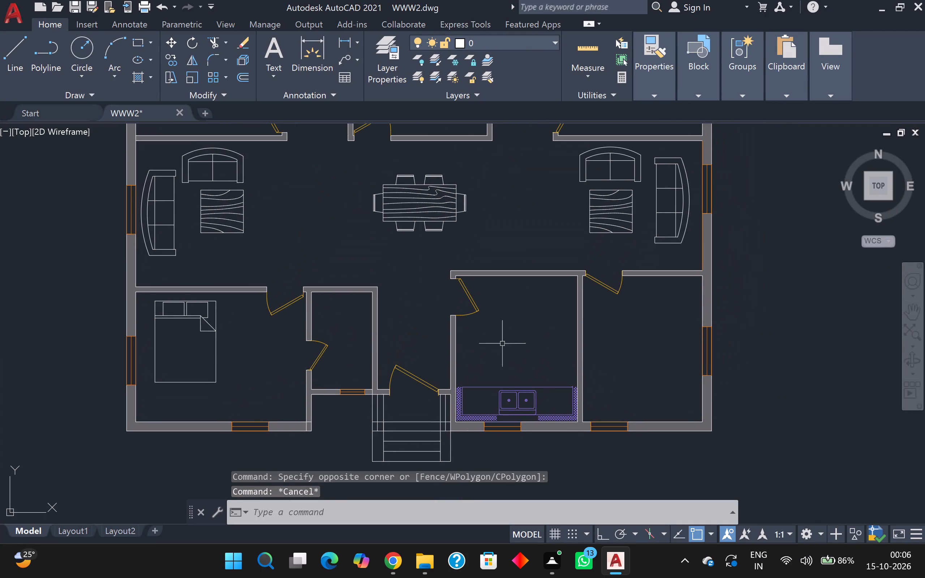
pyautogui.click(153, 348)
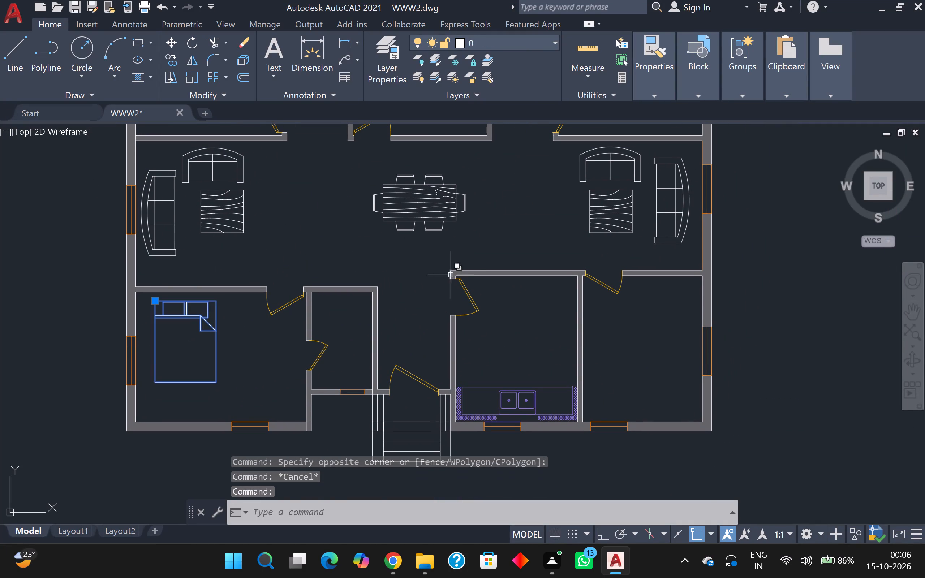
pyautogui.moveTo(495, 230); pyautogui.dragTo(499, 362, button='middle')
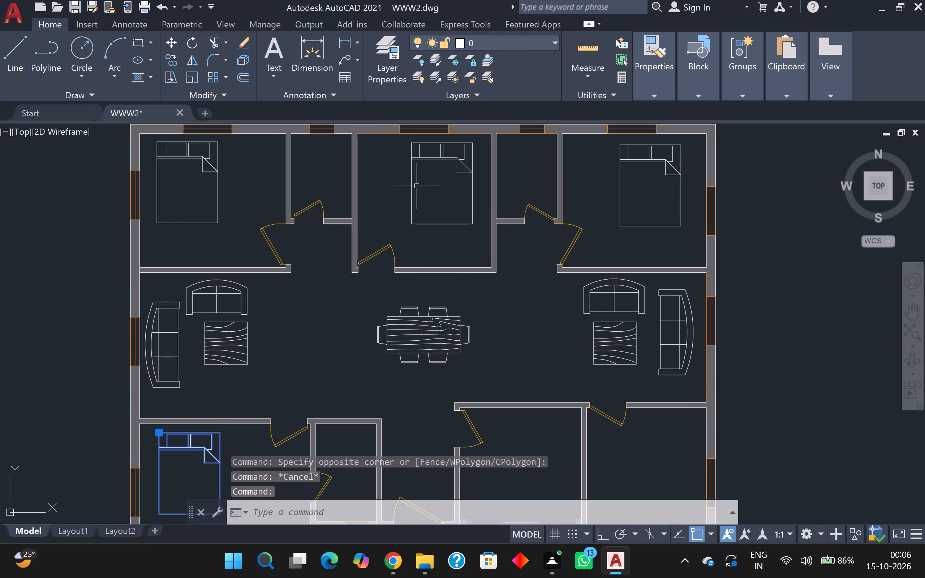
pyautogui.click(413, 185)
pyautogui.click(216, 208)
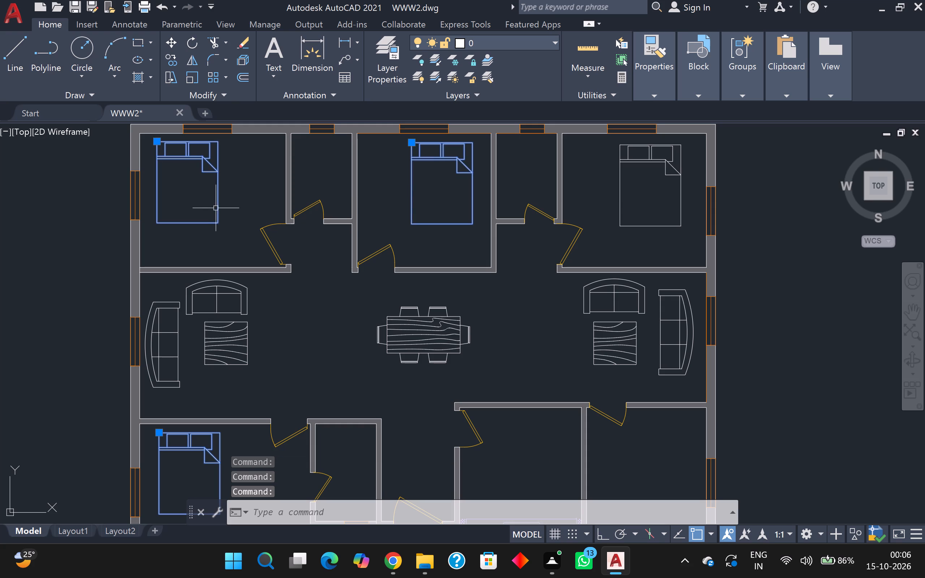
pyautogui.click(624, 159)
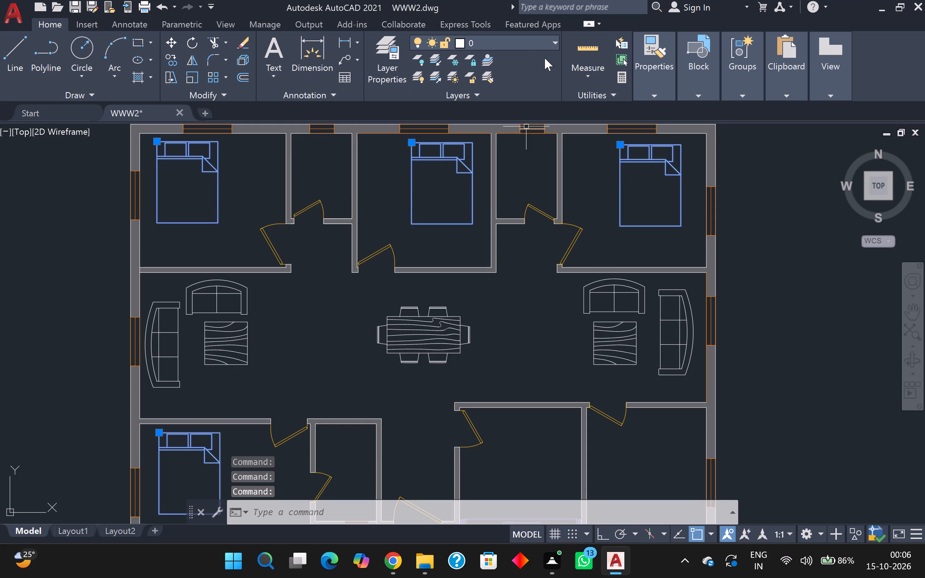
pyautogui.click(548, 43)
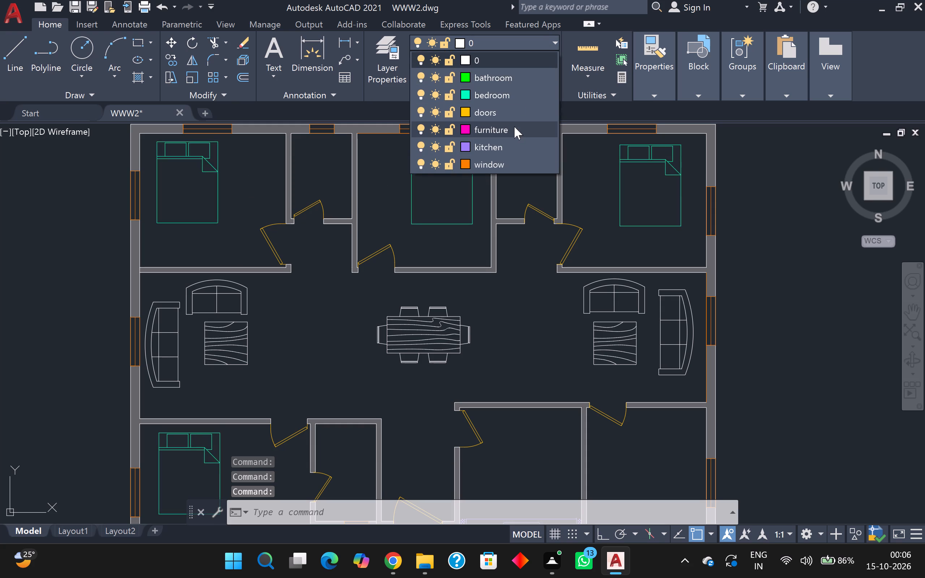
pyautogui.click(503, 92)
pyautogui.press('Escape')
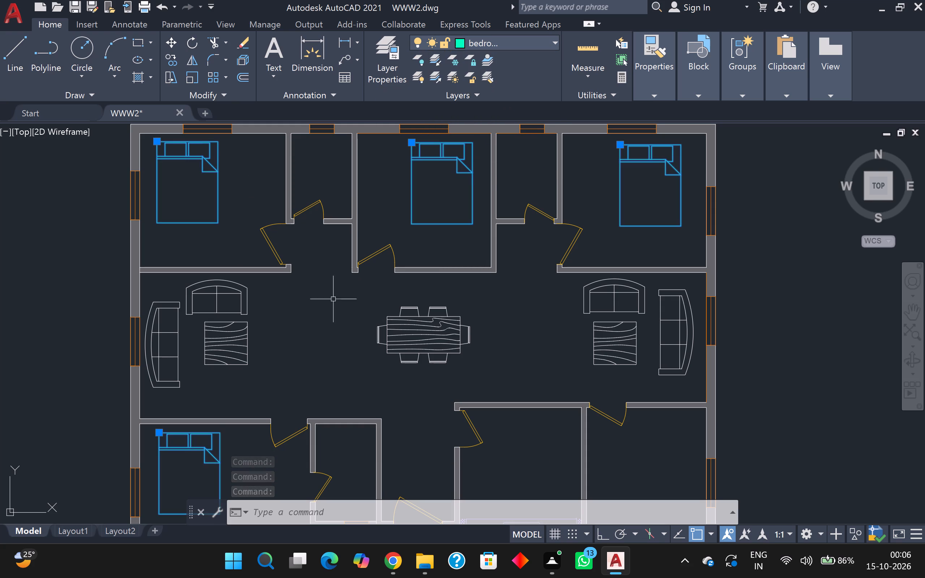
pyautogui.press('Escape')
# Assign the four sofas, both coffee tables and the dining set in the central hall to the furniture layer.
pyautogui.click(244, 349)
pyautogui.click(224, 351)
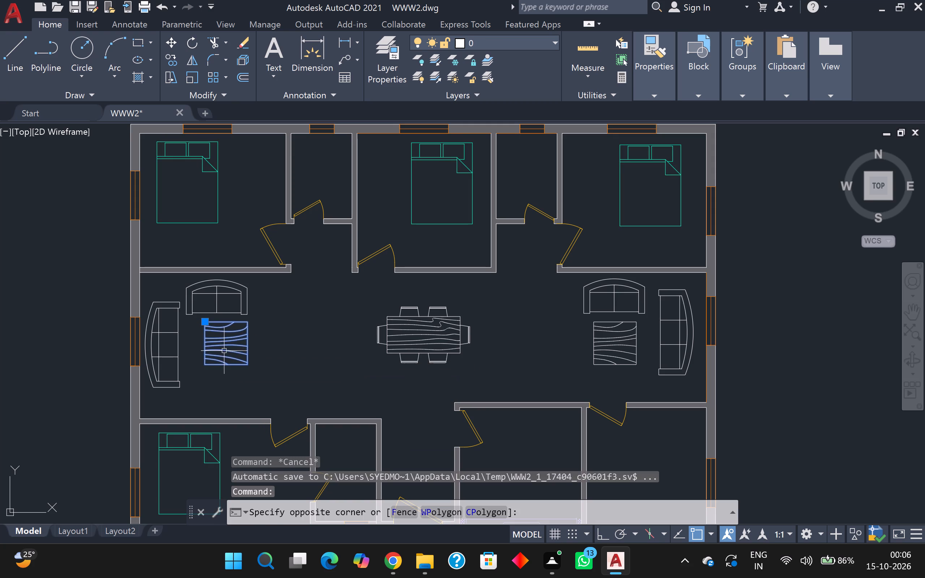
pyautogui.click(172, 349)
pyautogui.click(173, 330)
pyautogui.click(168, 306)
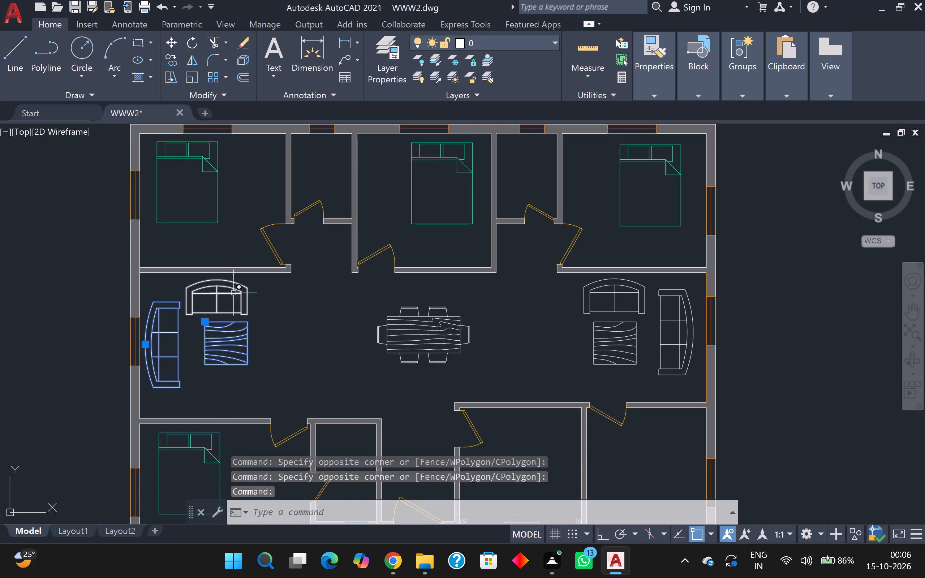
pyautogui.click(234, 292)
pyautogui.click(391, 327)
pyautogui.click(620, 297)
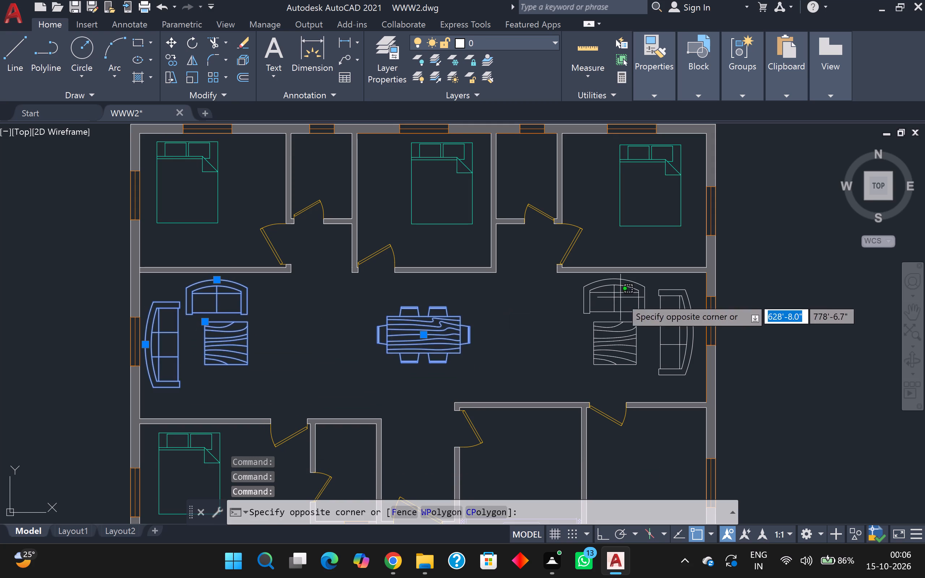
pyautogui.click(633, 291)
pyautogui.click(635, 289)
pyautogui.click(640, 336)
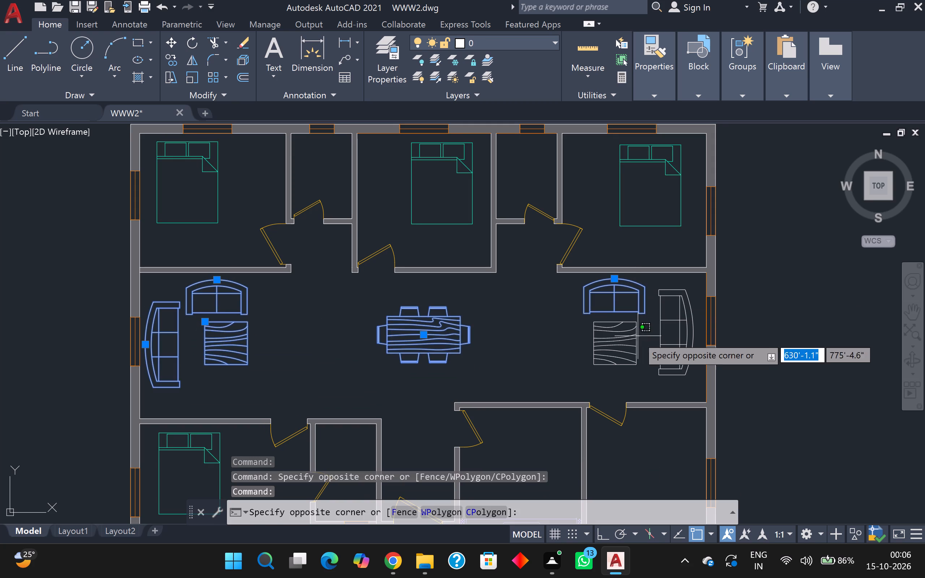
pyautogui.click(633, 336)
pyautogui.click(662, 320)
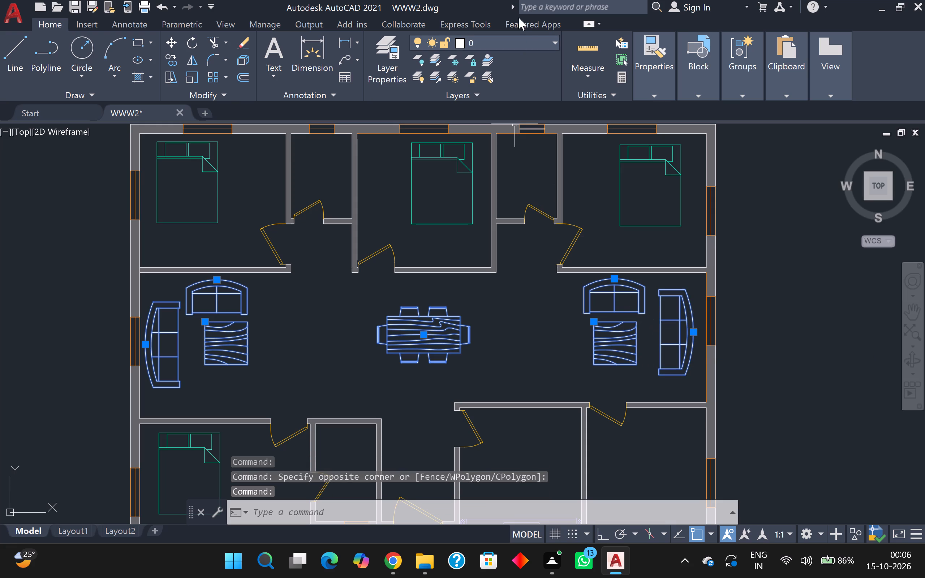
pyautogui.click(534, 40)
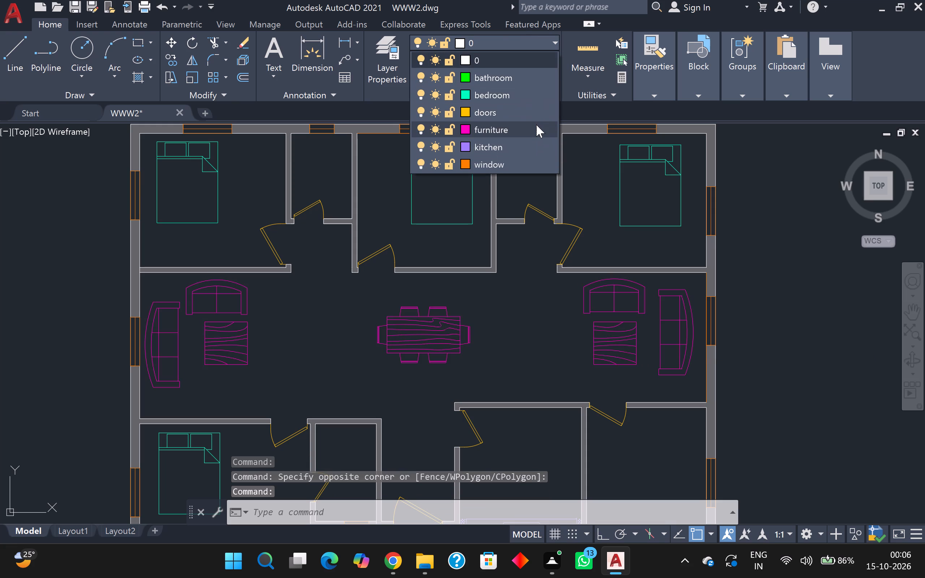
pyautogui.click(536, 125)
pyautogui.press('Escape')
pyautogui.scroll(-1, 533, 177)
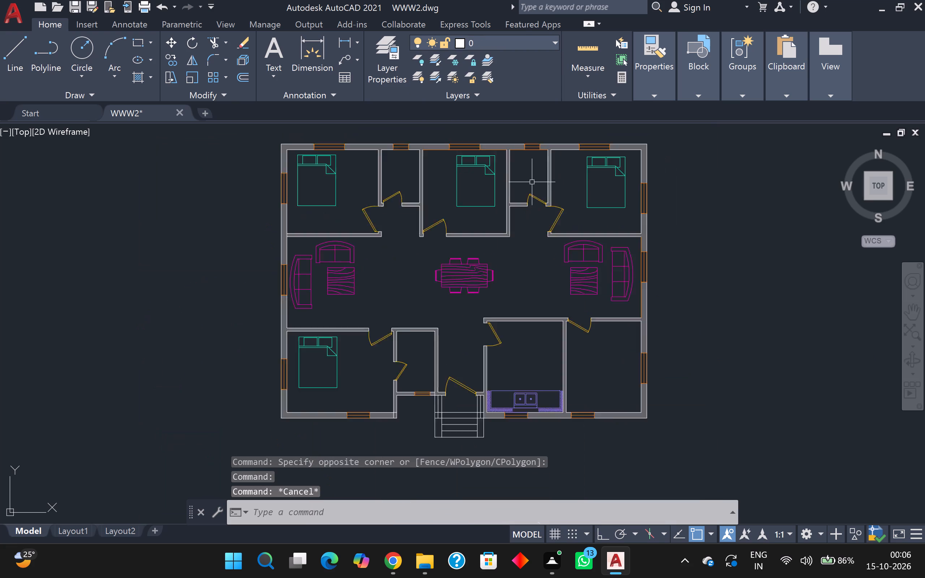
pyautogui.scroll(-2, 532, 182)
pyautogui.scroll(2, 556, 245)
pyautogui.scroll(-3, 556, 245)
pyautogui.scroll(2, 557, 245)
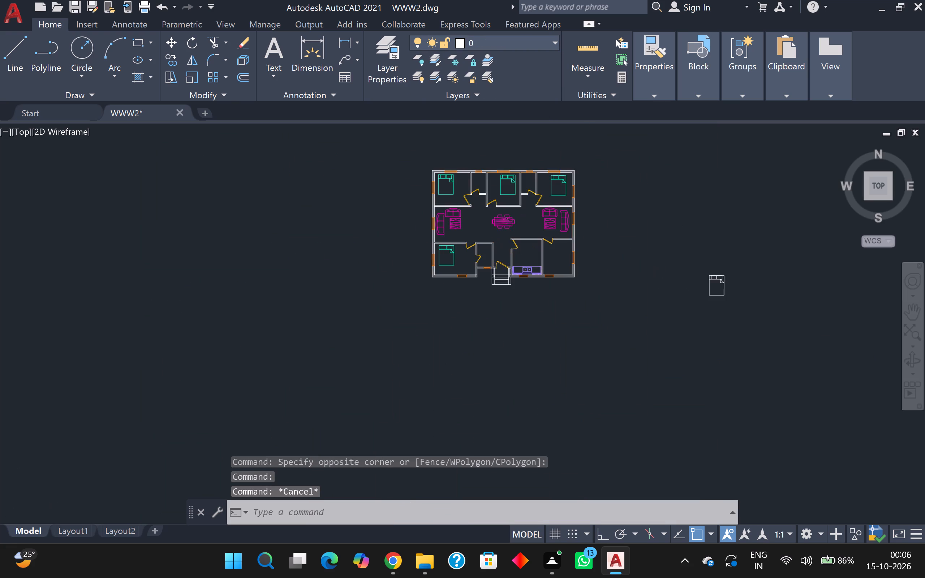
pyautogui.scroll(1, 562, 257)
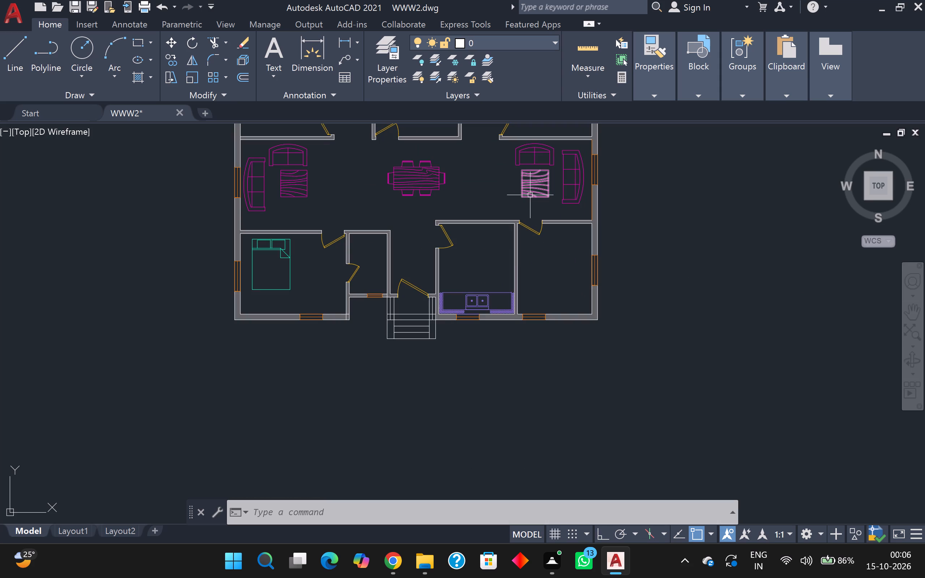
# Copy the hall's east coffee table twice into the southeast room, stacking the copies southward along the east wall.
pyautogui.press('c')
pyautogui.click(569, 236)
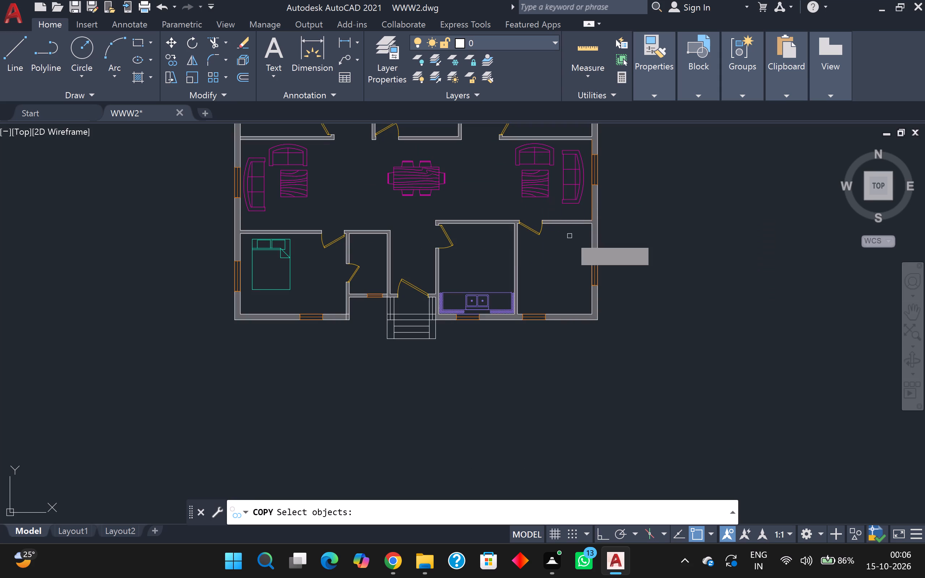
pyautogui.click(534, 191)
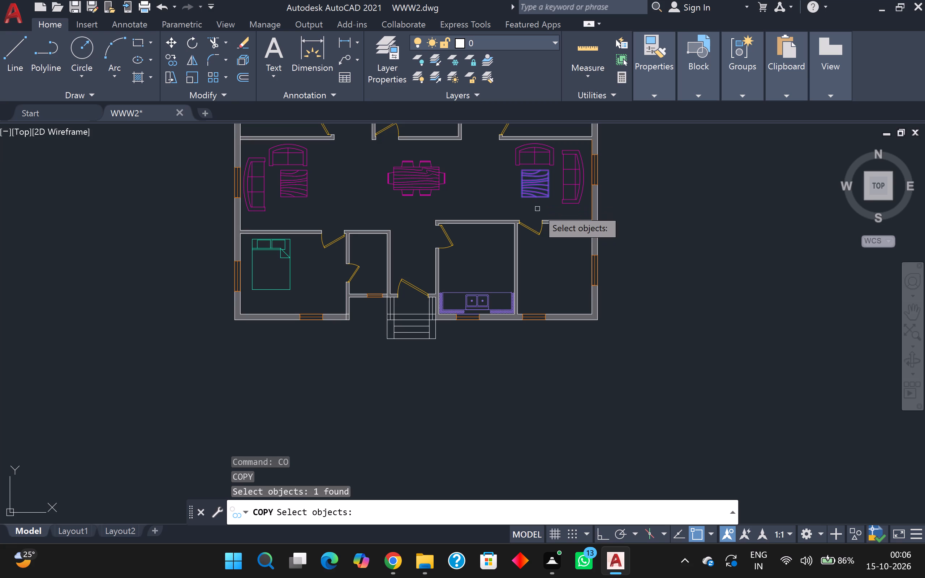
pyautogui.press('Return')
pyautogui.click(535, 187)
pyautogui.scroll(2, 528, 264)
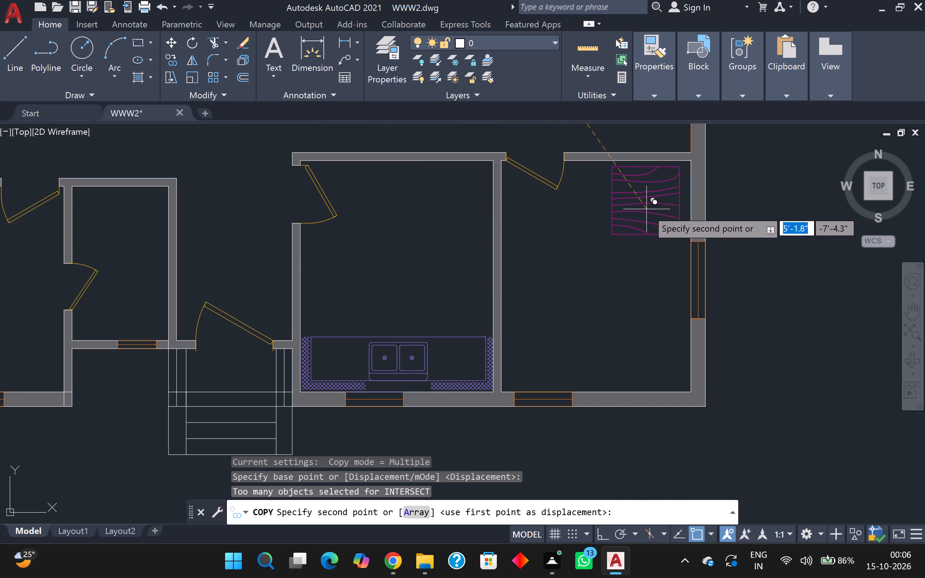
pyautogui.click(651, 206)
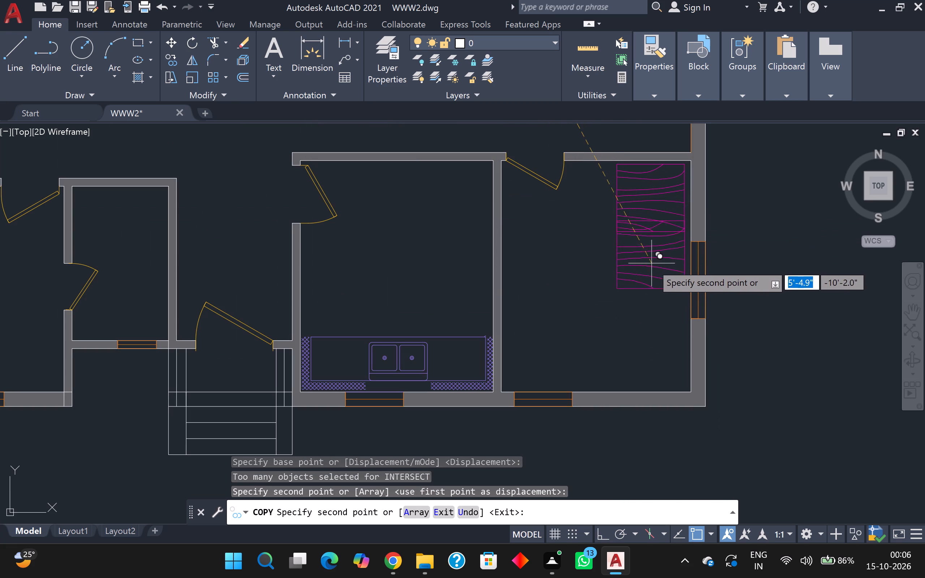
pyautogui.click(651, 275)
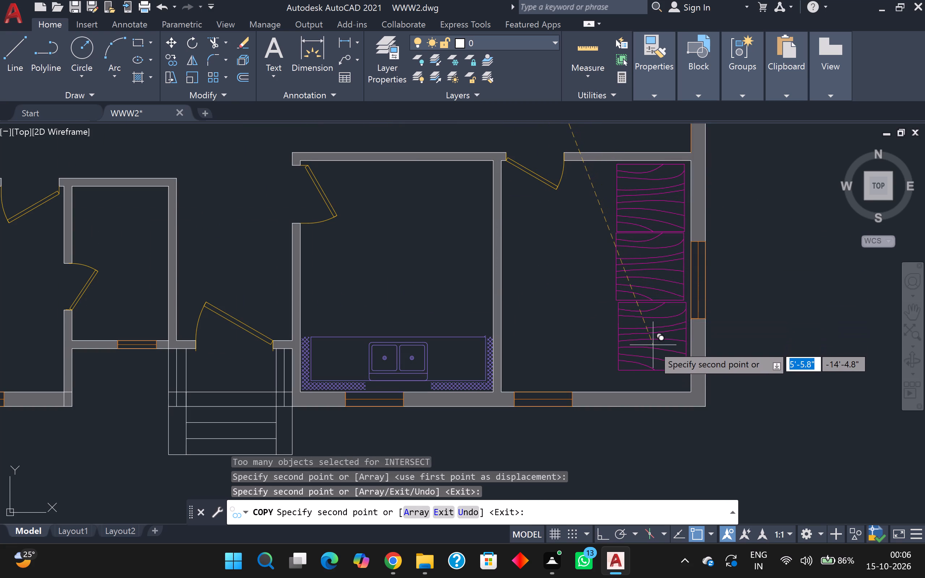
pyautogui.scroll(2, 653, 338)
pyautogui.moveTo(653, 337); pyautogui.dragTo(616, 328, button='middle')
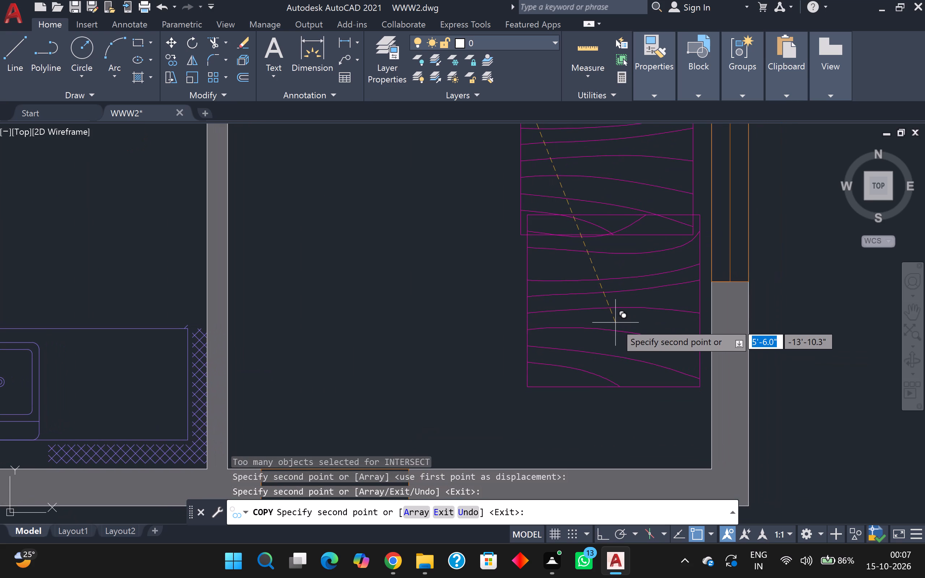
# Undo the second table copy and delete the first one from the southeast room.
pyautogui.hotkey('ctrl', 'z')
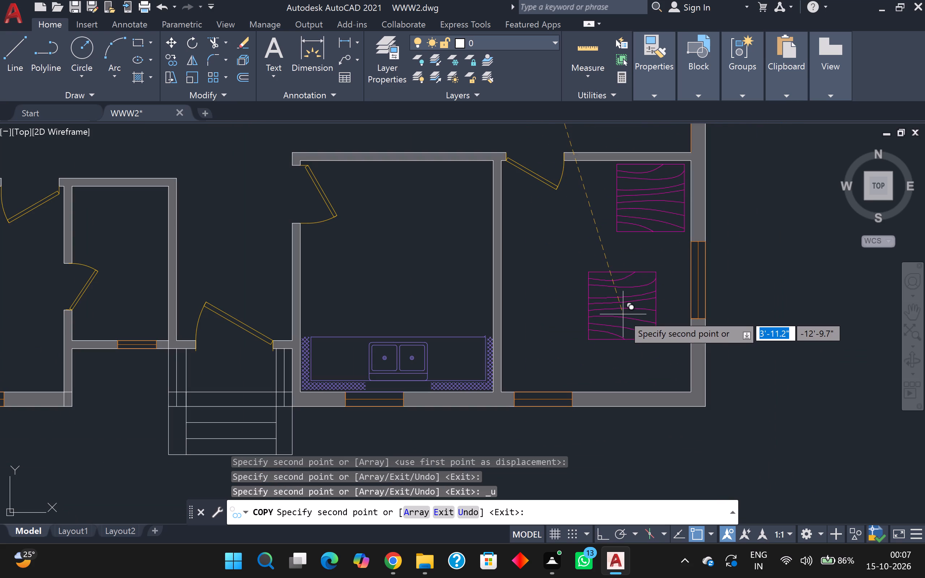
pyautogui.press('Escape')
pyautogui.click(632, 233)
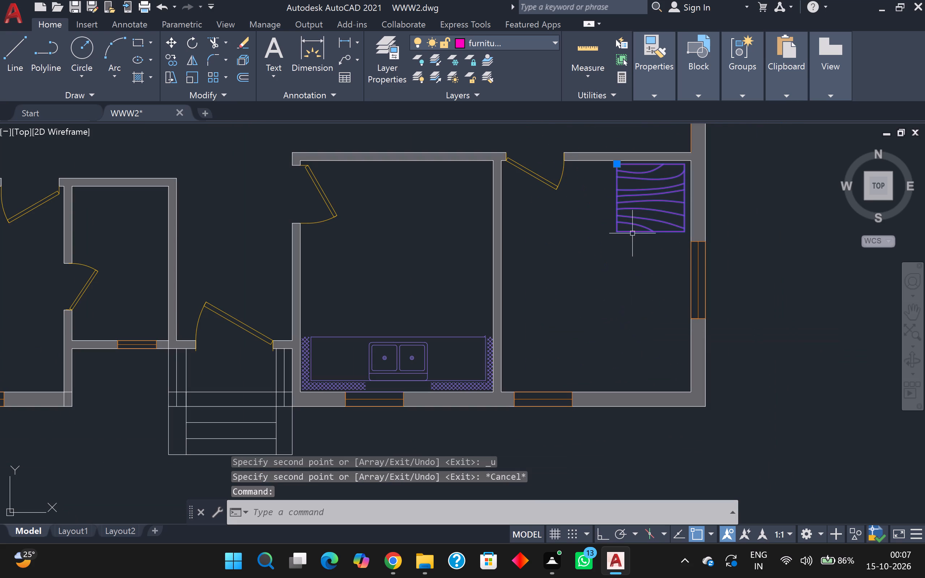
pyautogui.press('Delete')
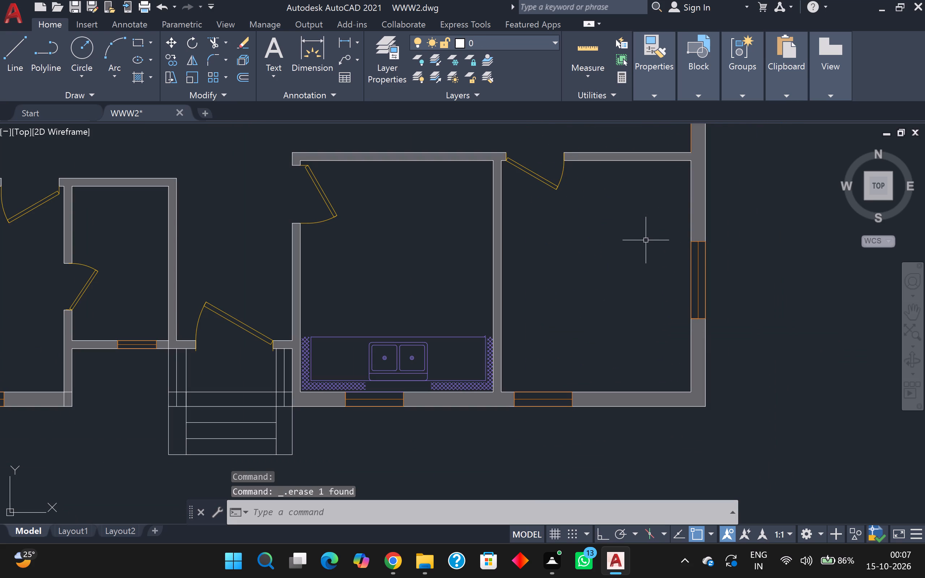
# With Ortho on, copy the hall's east coffee table about 15'-2" straight south, beside the southeast room's south wall.
pyautogui.press('F8')
pyautogui.scroll(-1, 641, 229)
pyautogui.moveTo(639, 247); pyautogui.dragTo(636, 332, button='middle')
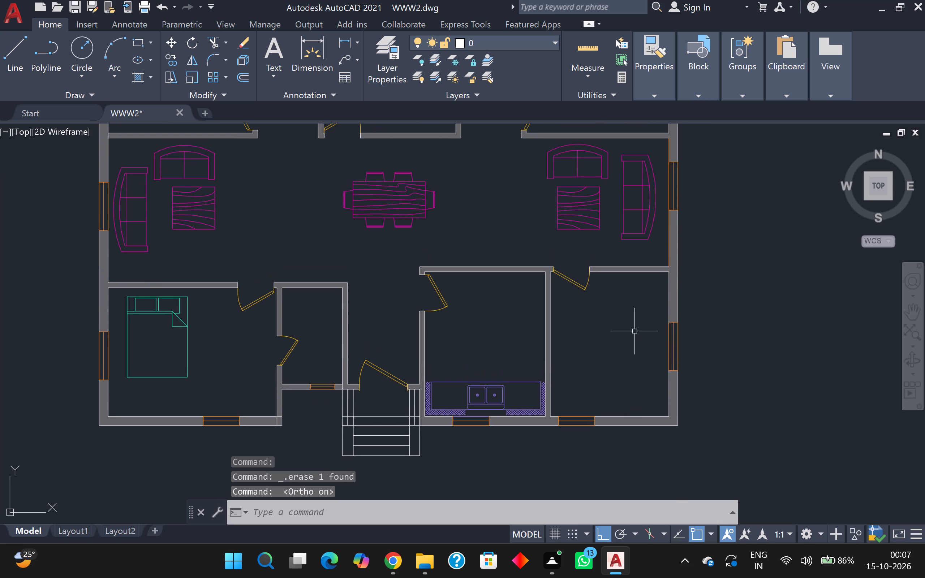
pyautogui.press('c')
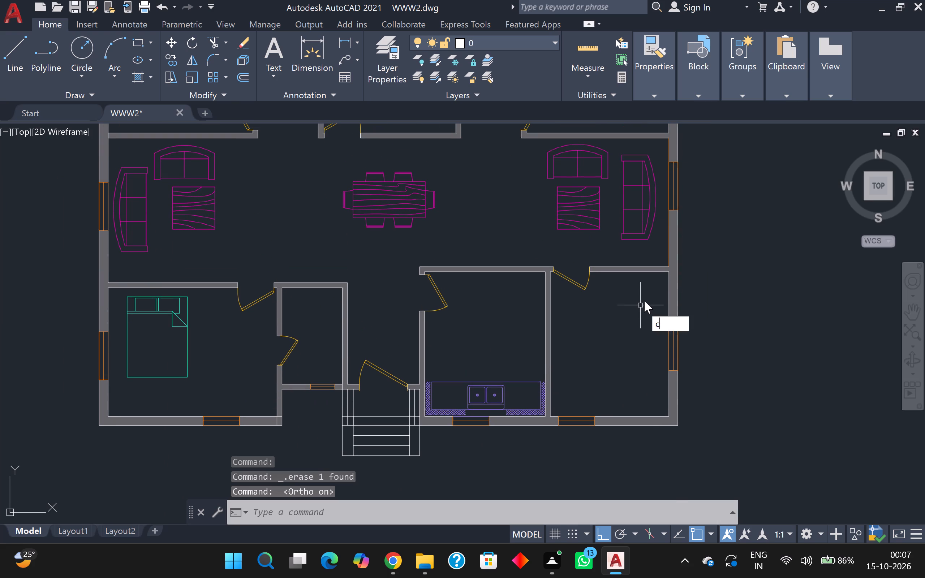
pyautogui.press('o')
pyautogui.press('Return')
pyautogui.click(581, 219)
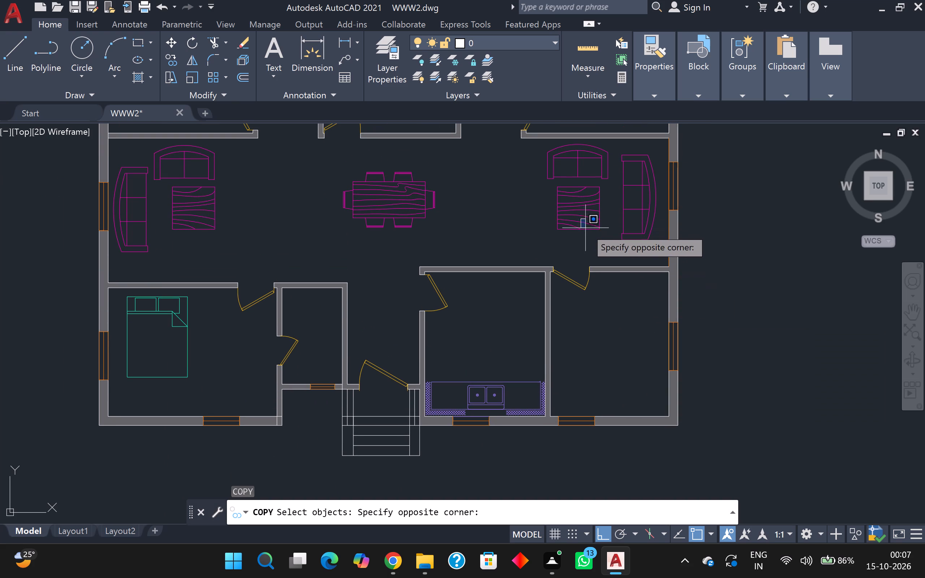
pyautogui.click(586, 228)
pyautogui.click(590, 230)
pyautogui.press('Return')
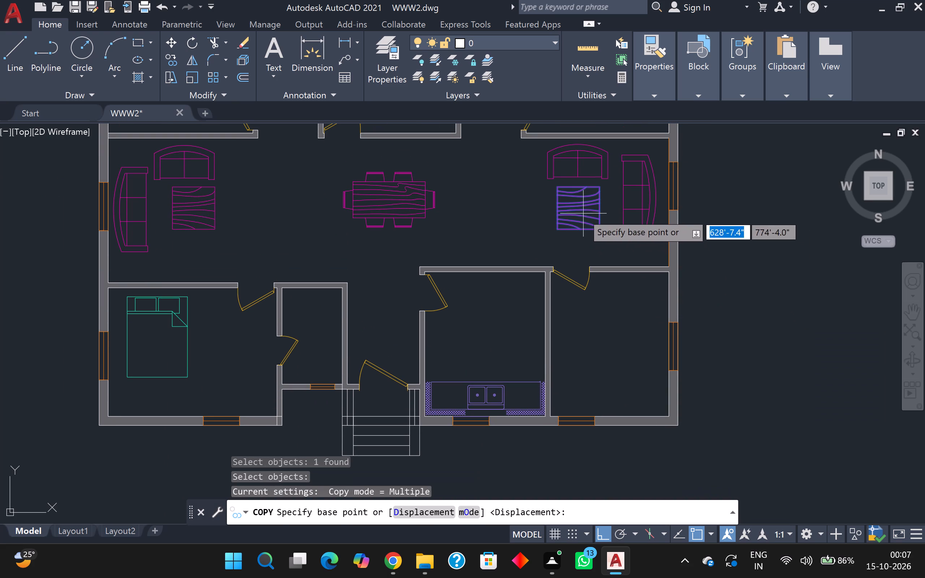
pyautogui.click(581, 211)
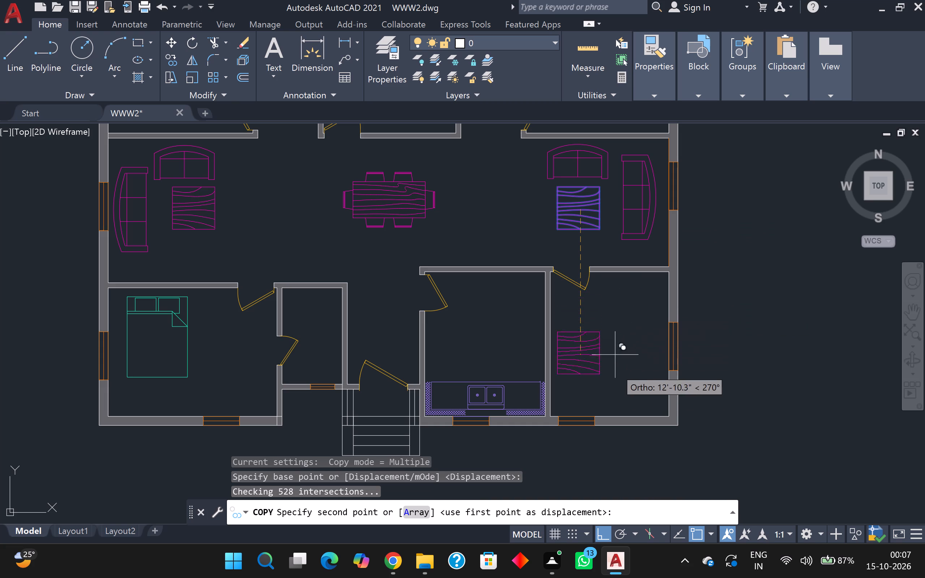
pyautogui.click(602, 392)
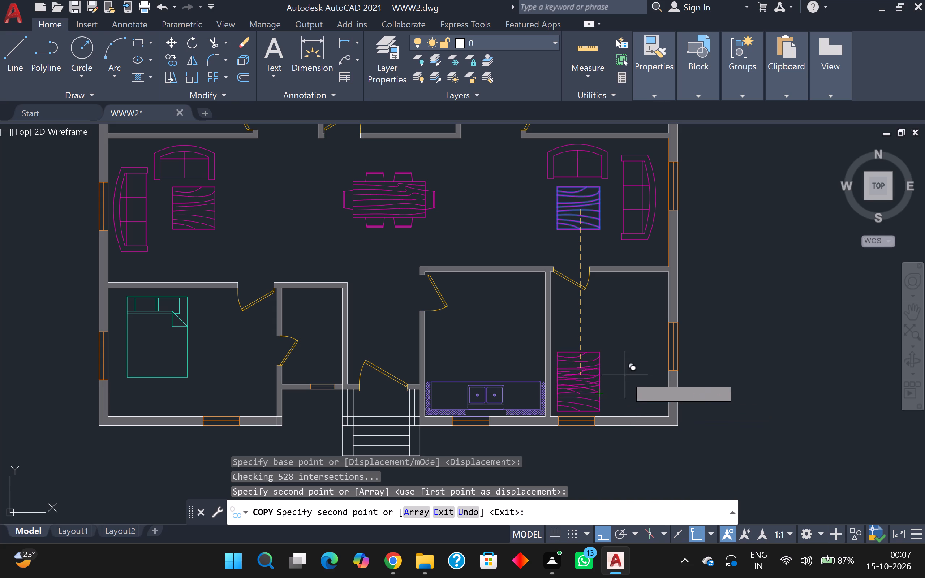
pyautogui.press('Escape')
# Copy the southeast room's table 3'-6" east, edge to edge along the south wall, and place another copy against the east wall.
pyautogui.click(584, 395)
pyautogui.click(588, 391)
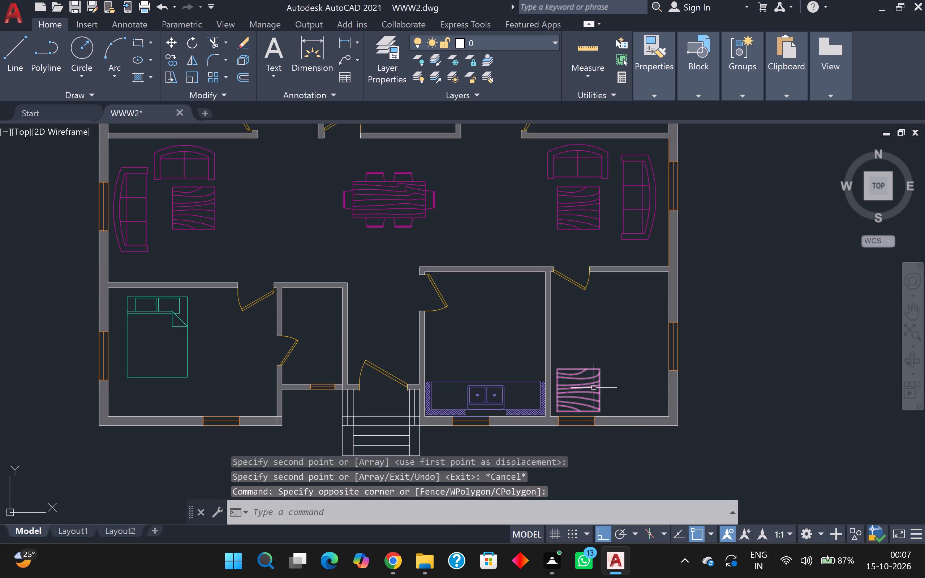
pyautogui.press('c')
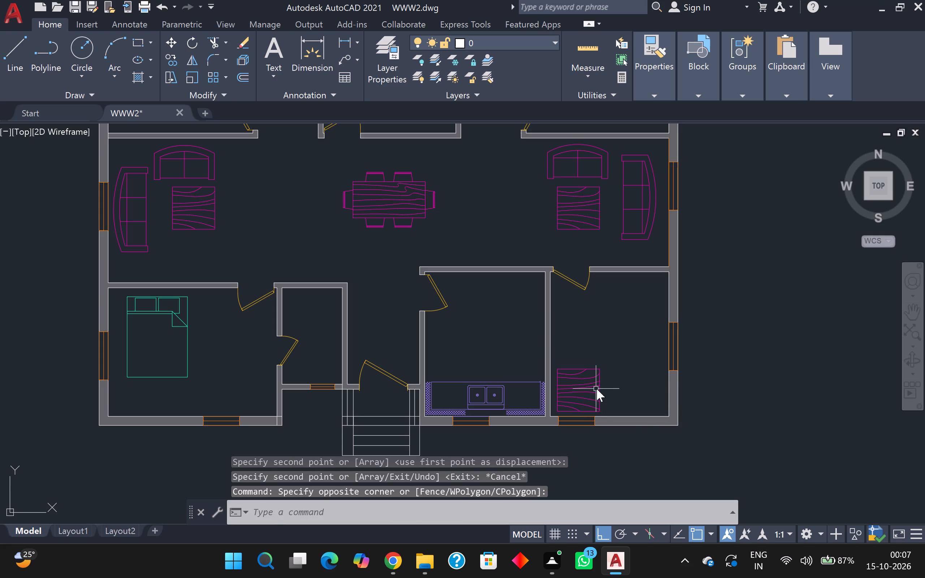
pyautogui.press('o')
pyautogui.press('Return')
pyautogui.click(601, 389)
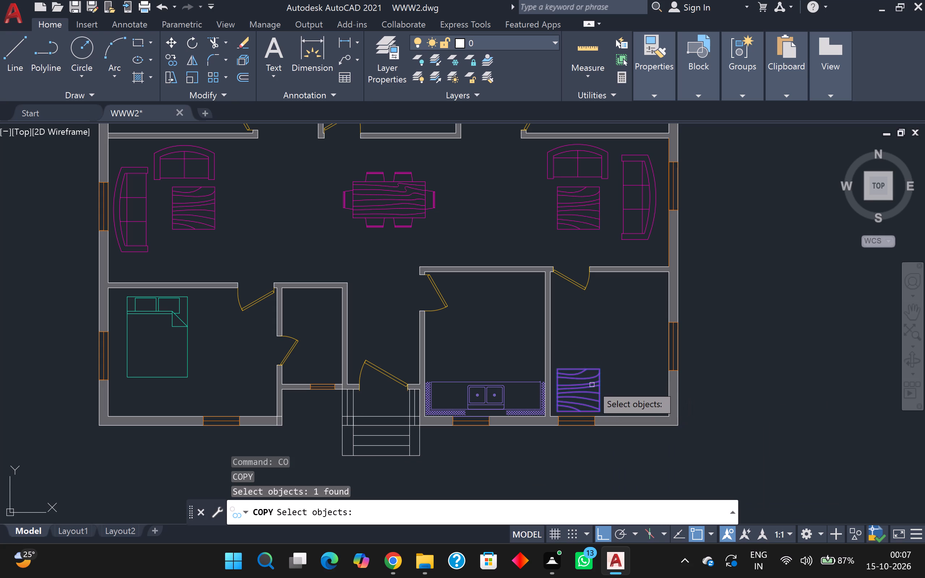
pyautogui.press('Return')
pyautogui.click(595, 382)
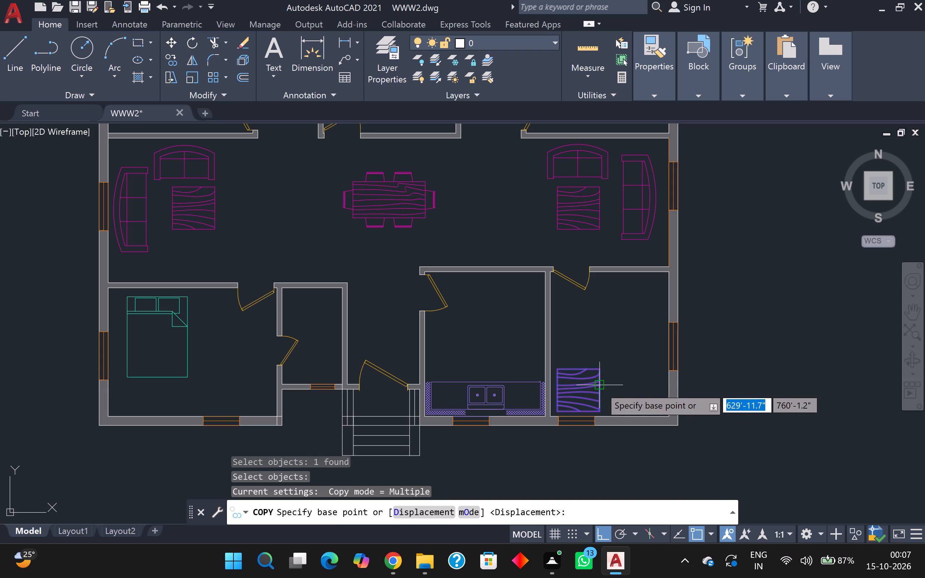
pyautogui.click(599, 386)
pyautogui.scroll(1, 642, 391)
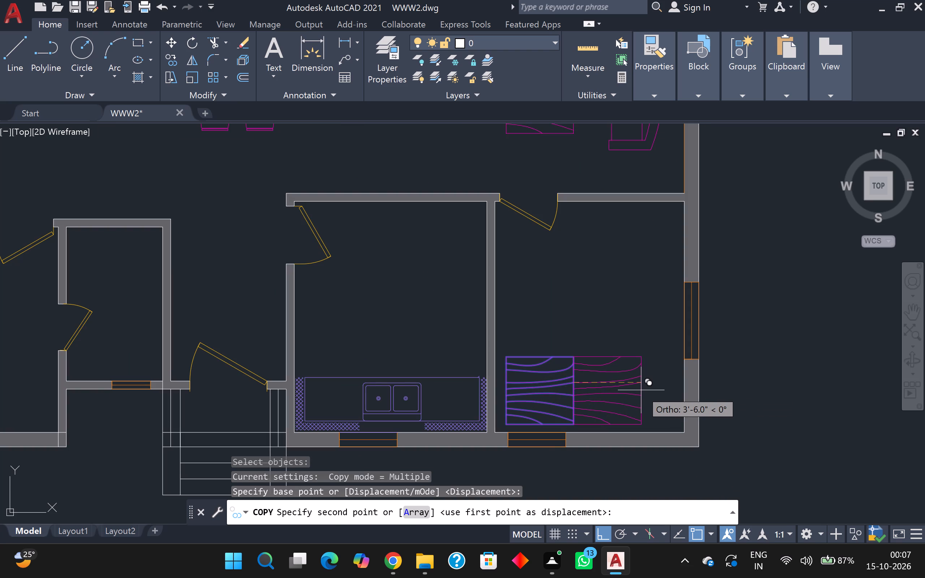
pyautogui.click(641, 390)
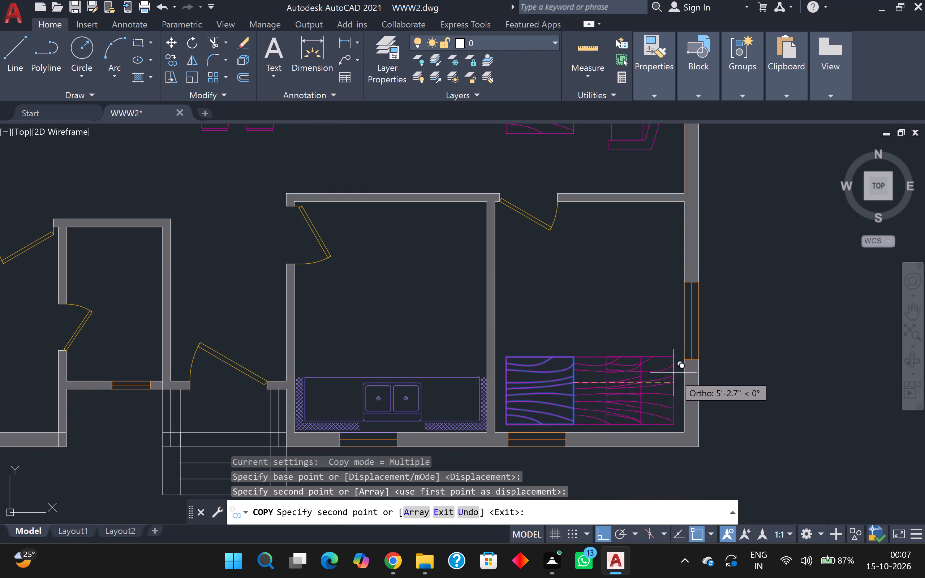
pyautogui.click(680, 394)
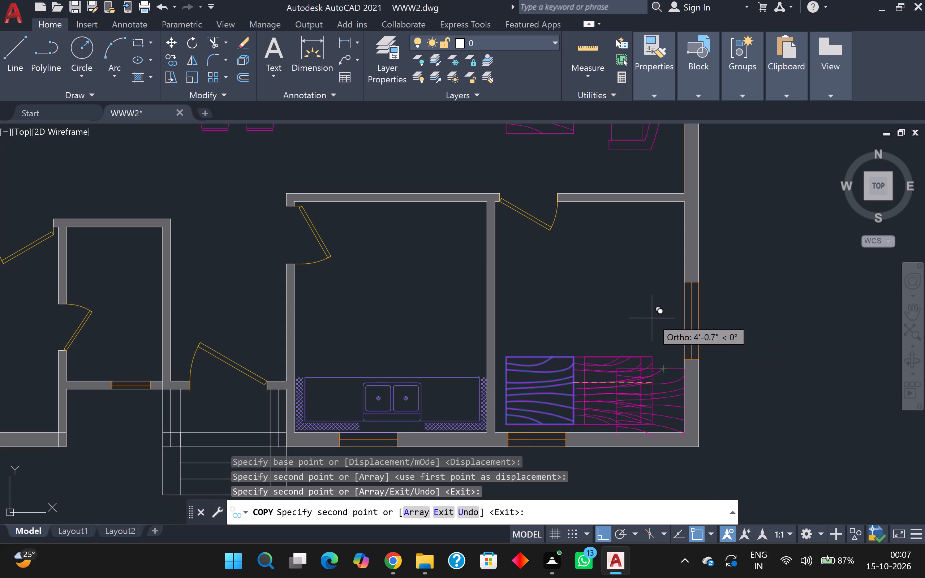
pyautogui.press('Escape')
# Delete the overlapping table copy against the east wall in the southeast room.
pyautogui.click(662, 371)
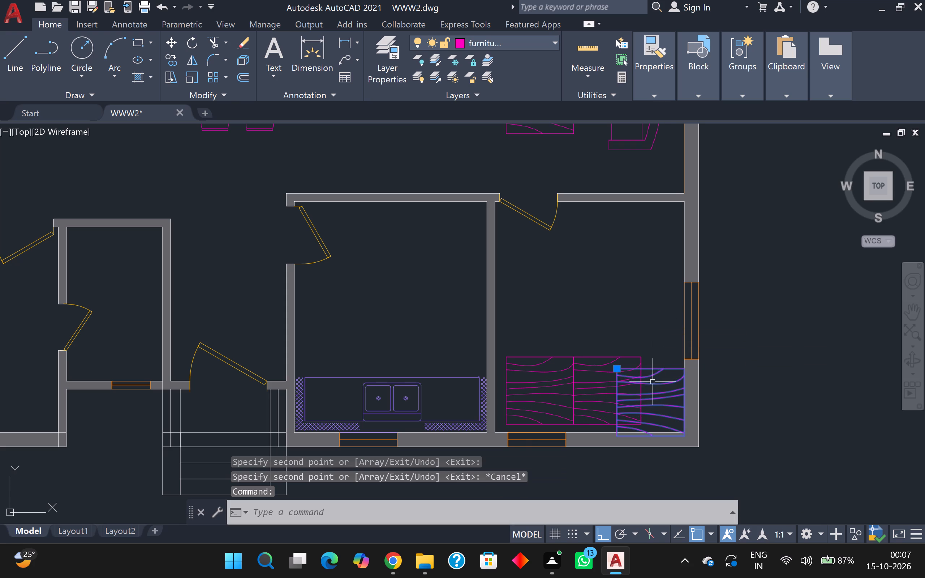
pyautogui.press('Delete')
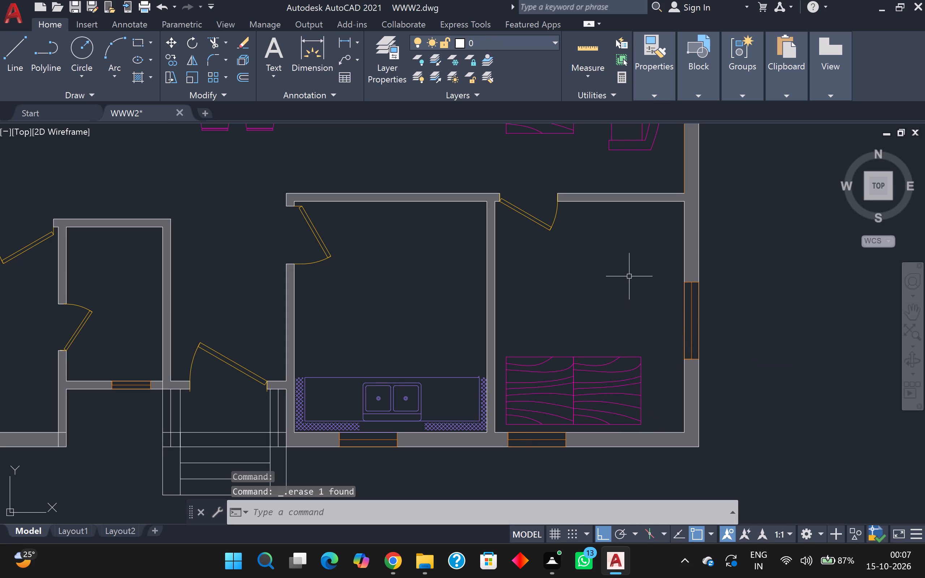
# With Ortho off, copy the hall's east coffee table four times down the southeast room's east wall, from northeast to southeast corner.
pyautogui.scroll(-1, 629, 276)
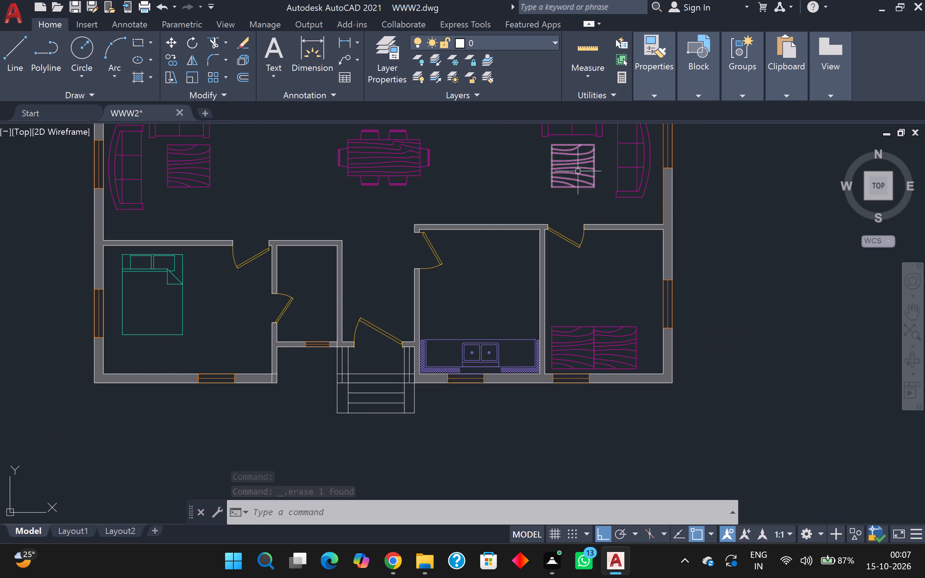
pyautogui.click(578, 171)
pyautogui.press('c')
pyautogui.press('o')
pyautogui.press('Return')
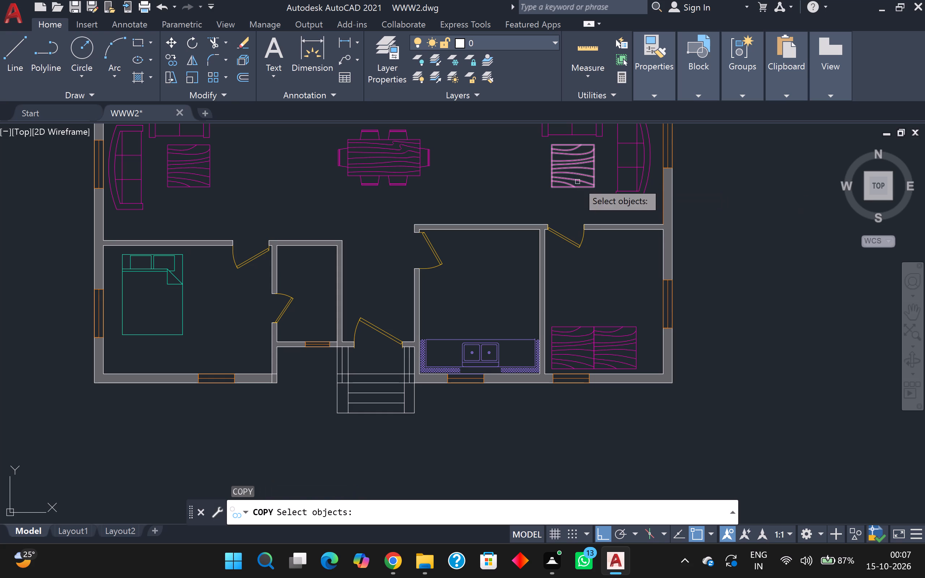
pyautogui.click(576, 177)
pyautogui.press('Return')
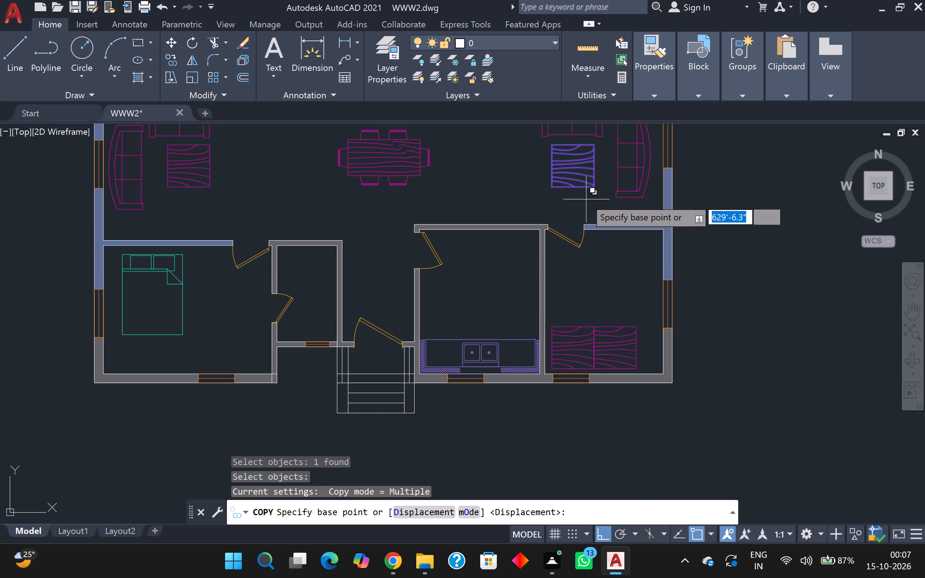
pyautogui.click(560, 165)
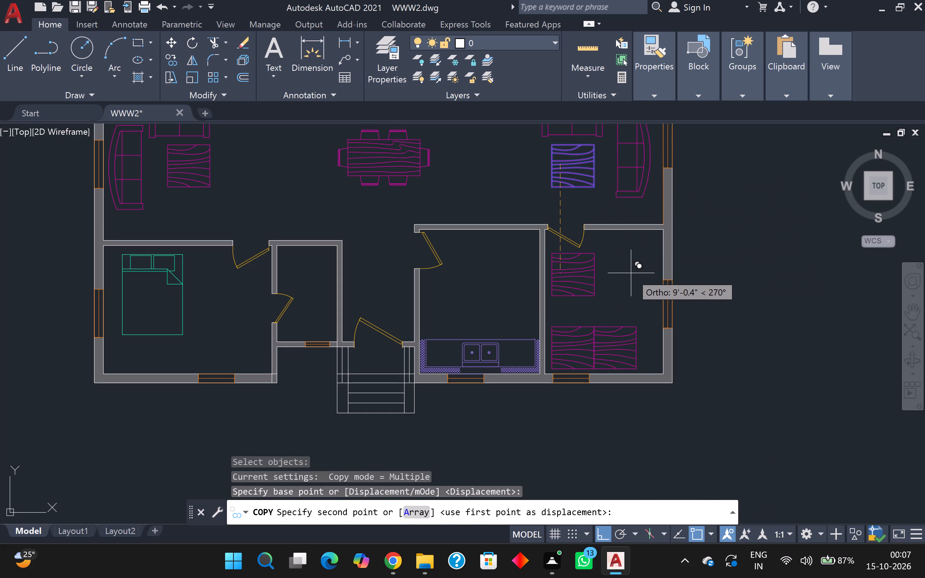
pyautogui.press('F8')
pyautogui.scroll(2, 628, 269)
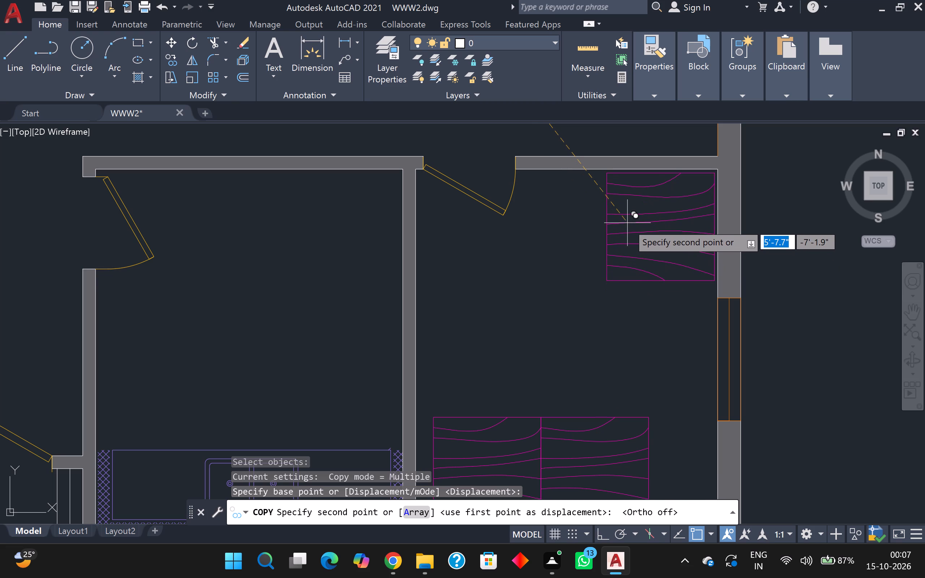
pyautogui.click(628, 223)
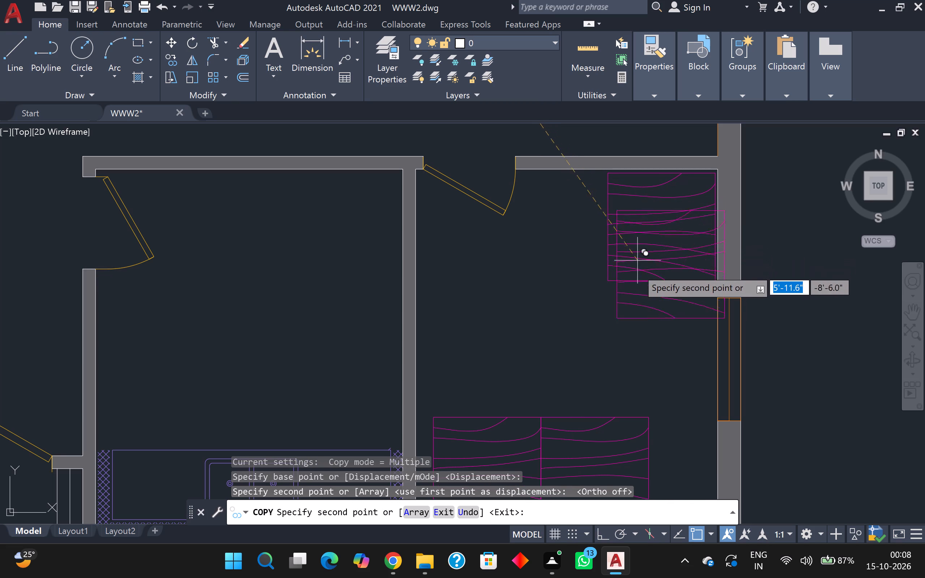
pyautogui.click(630, 331)
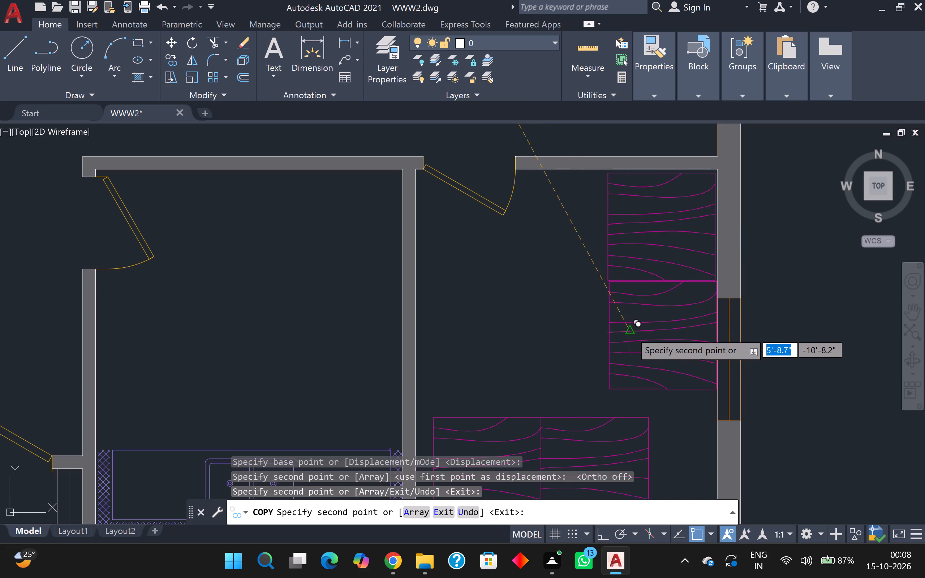
pyautogui.moveTo(625, 303); pyautogui.dragTo(612, 212, button='middle')
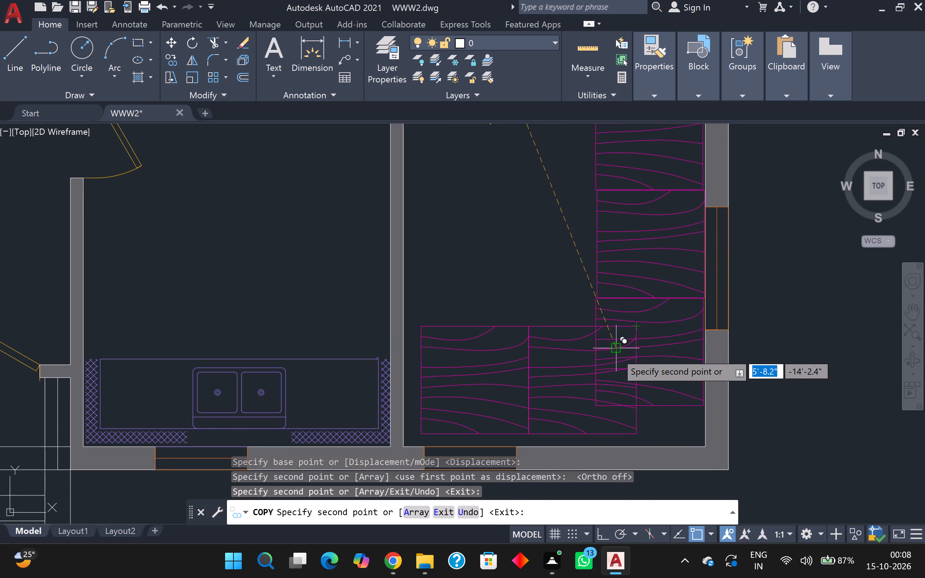
pyautogui.click(616, 352)
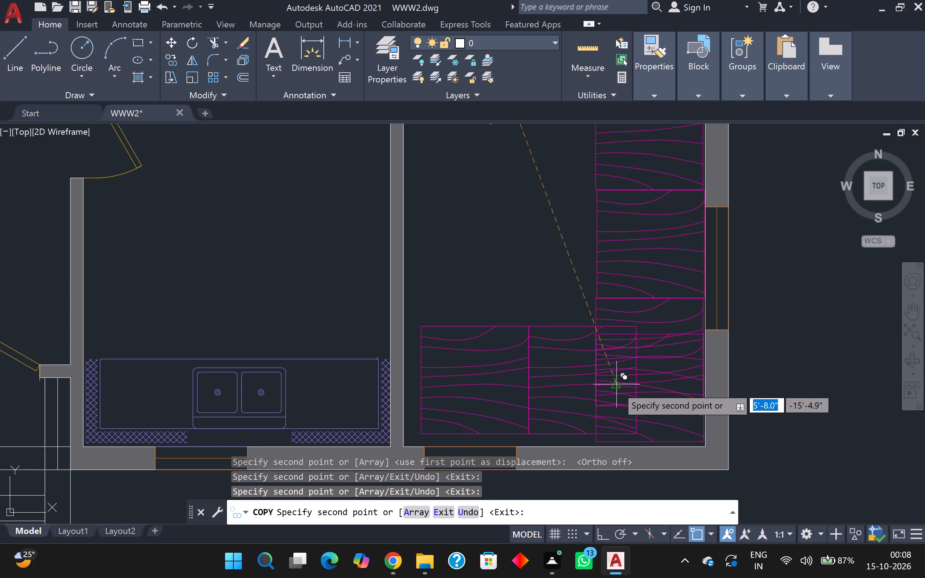
pyautogui.click(616, 387)
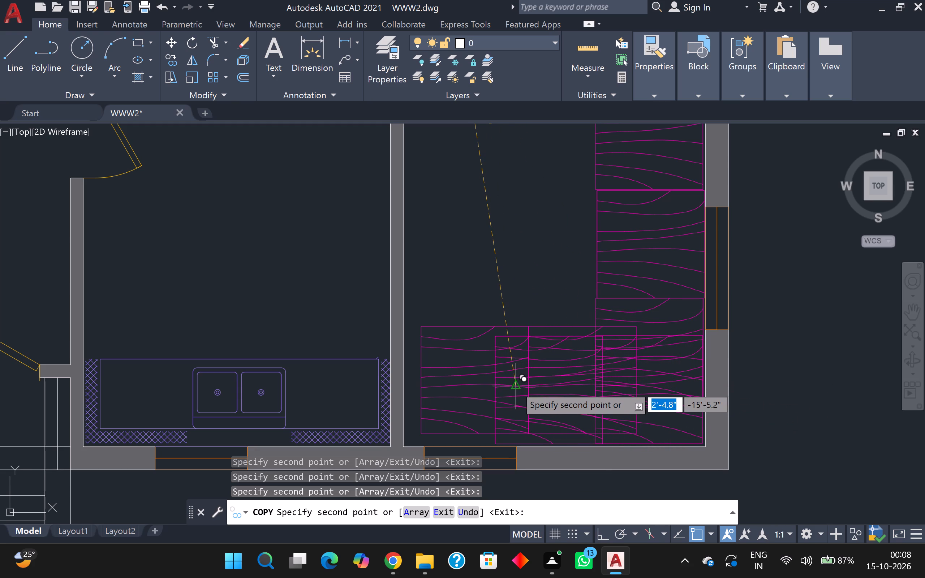
# Place two more table copies westward along the southeast room's south wall, the last one in its southwest corner.
pyautogui.click(515, 385)
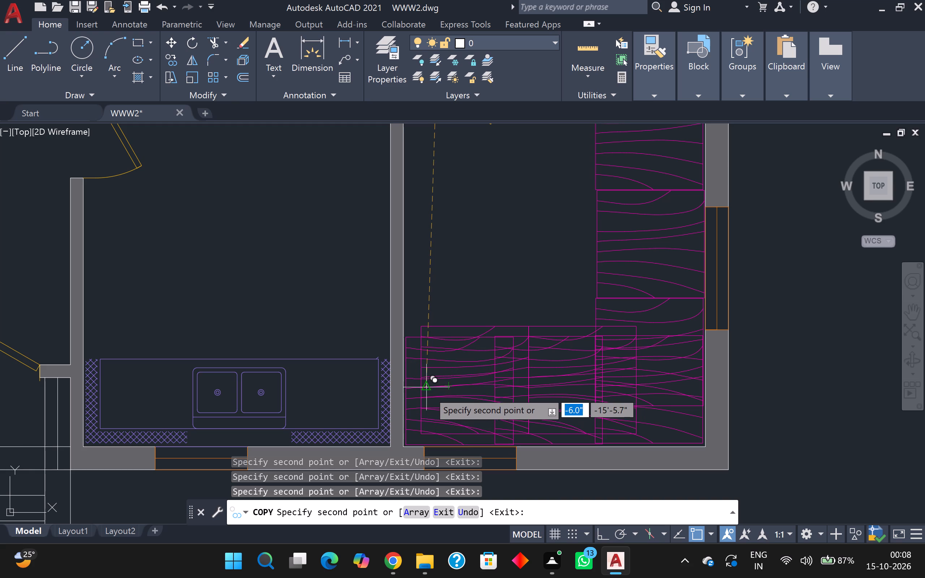
pyautogui.click(428, 391)
pyautogui.press('Escape')
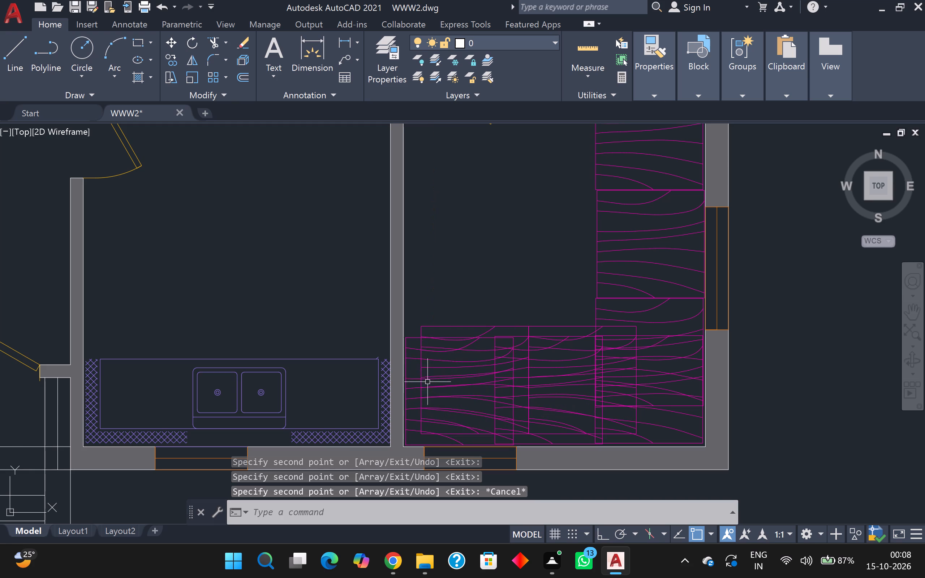
# Delete the two earlier side-by-side tables that sit slightly off the southeast room's south wall.
pyautogui.click(479, 326)
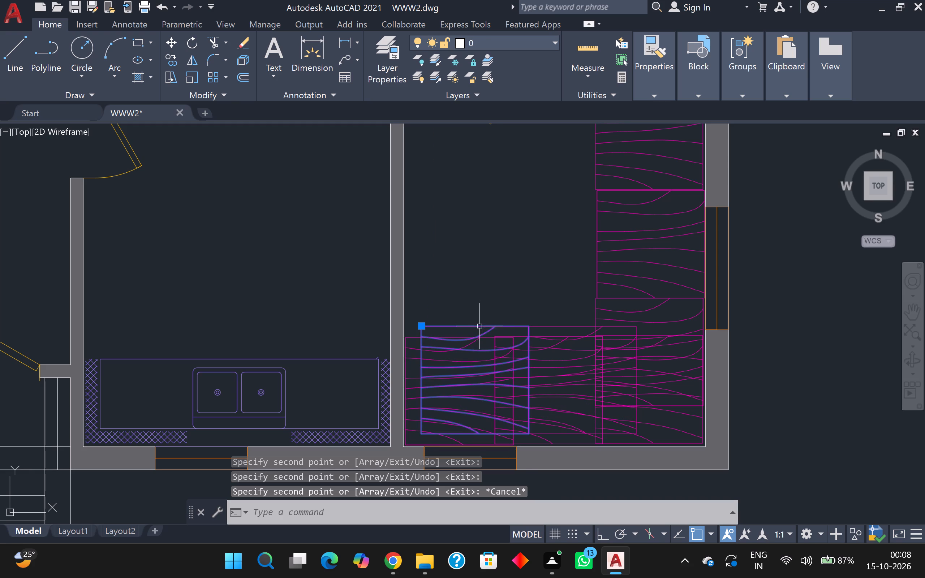
pyautogui.click(555, 326)
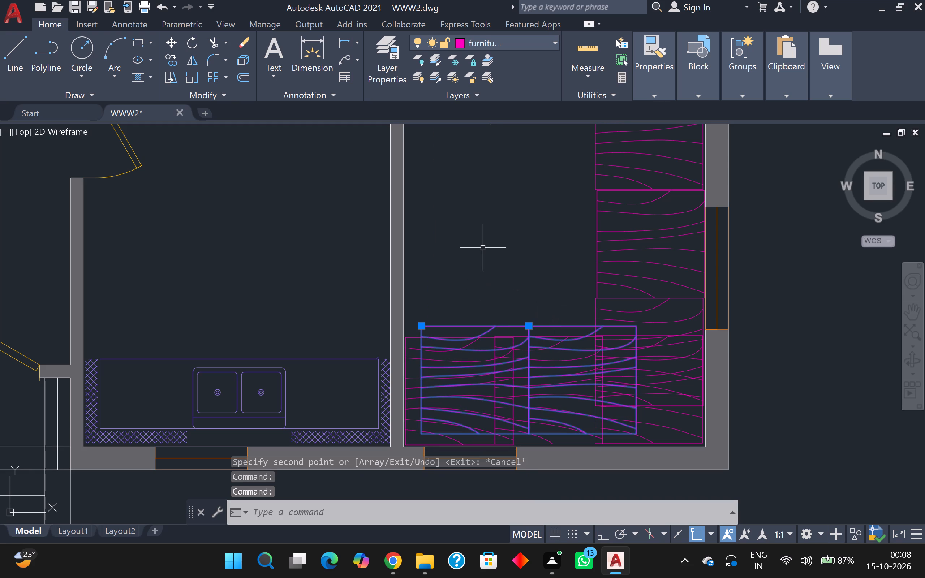
pyautogui.press('Delete')
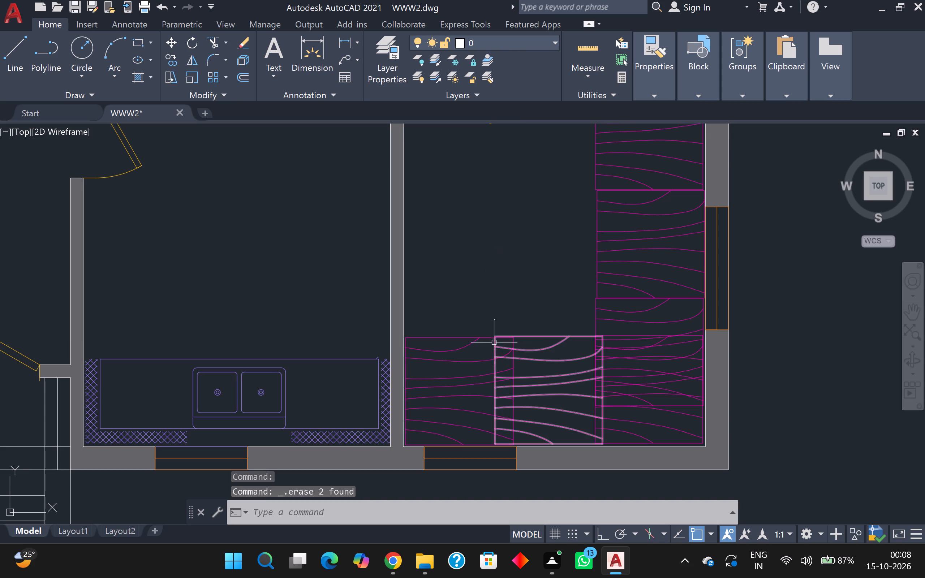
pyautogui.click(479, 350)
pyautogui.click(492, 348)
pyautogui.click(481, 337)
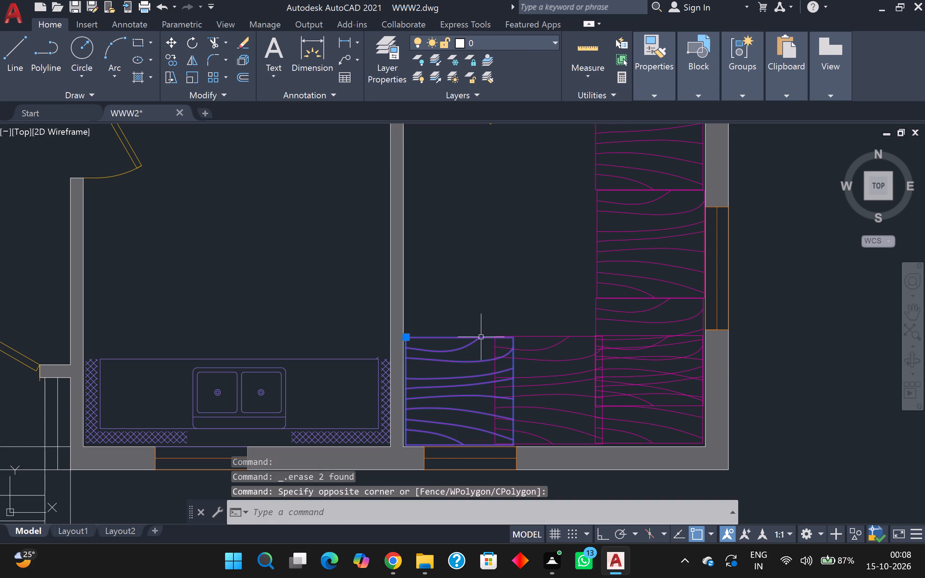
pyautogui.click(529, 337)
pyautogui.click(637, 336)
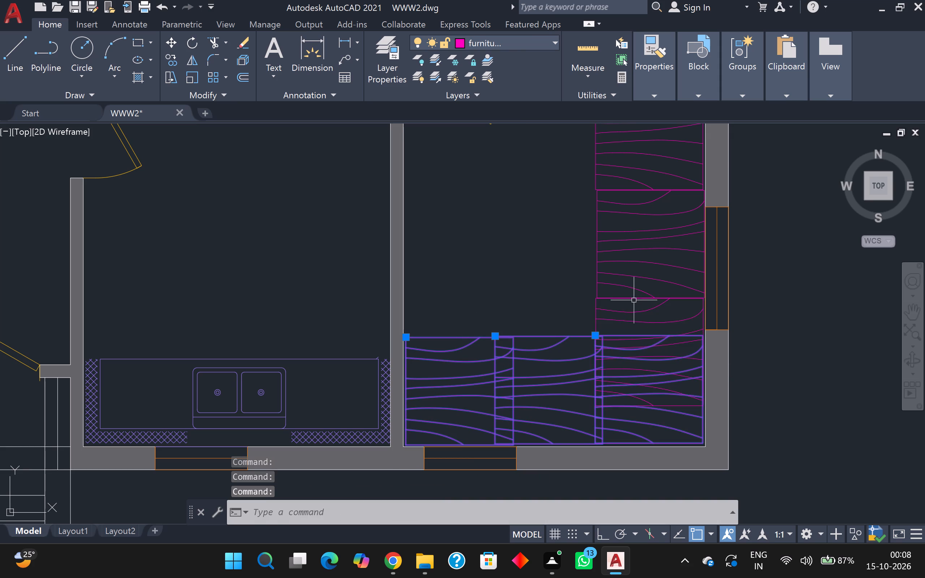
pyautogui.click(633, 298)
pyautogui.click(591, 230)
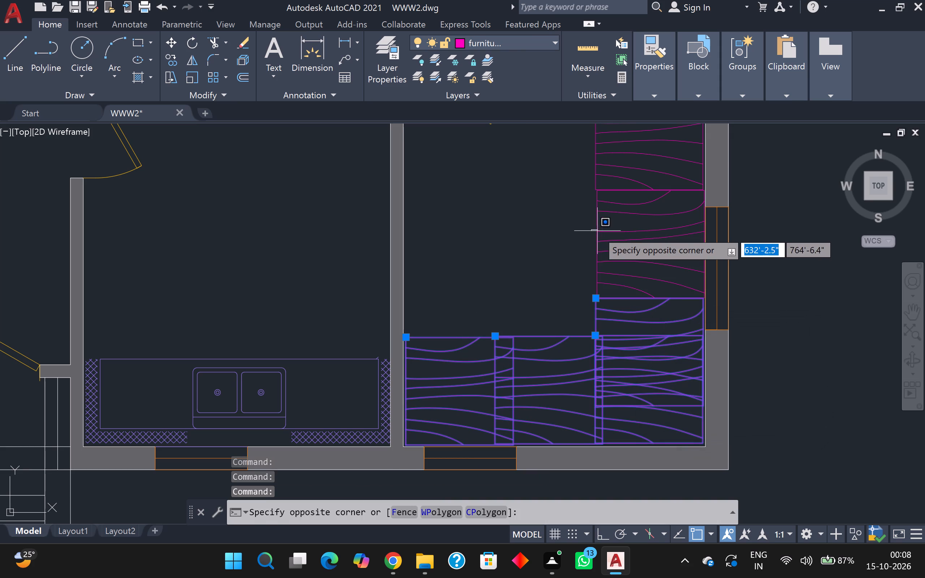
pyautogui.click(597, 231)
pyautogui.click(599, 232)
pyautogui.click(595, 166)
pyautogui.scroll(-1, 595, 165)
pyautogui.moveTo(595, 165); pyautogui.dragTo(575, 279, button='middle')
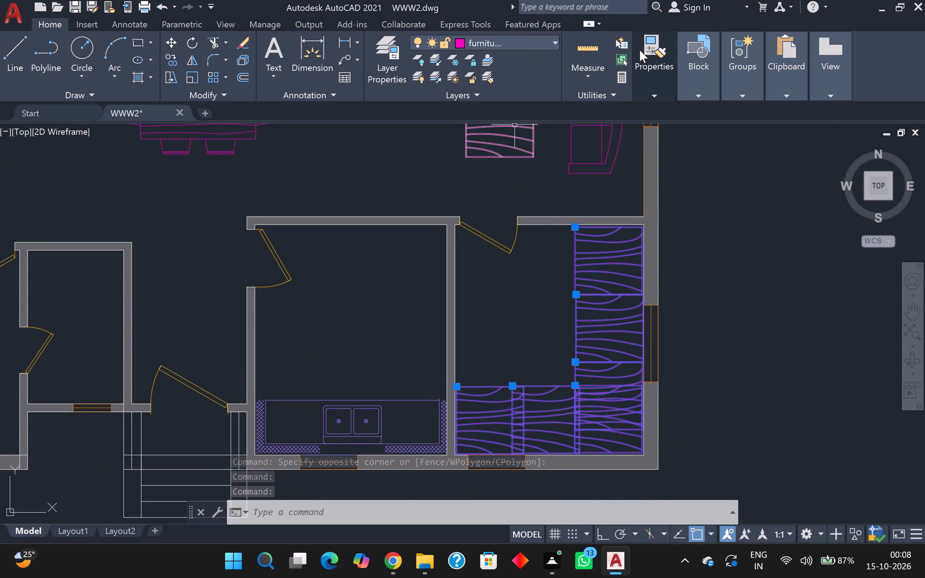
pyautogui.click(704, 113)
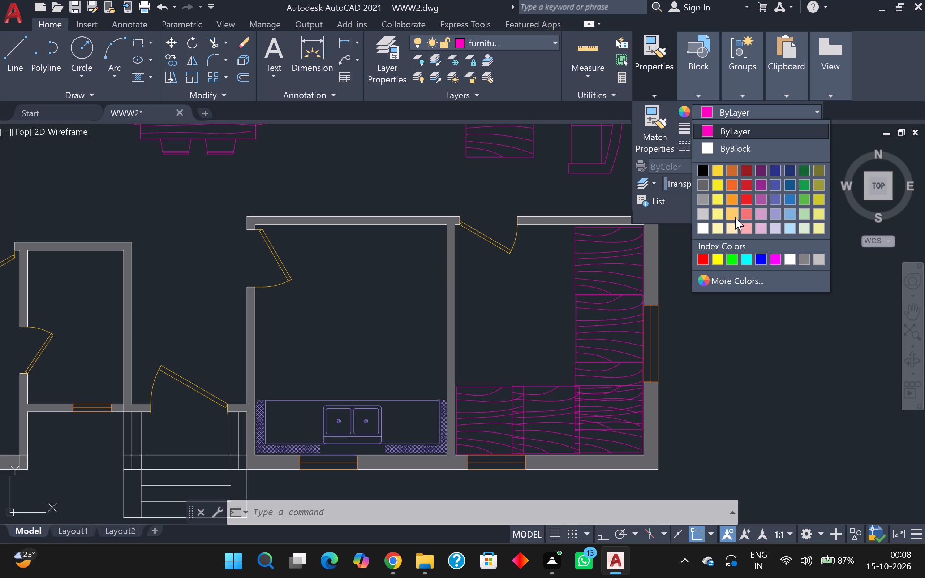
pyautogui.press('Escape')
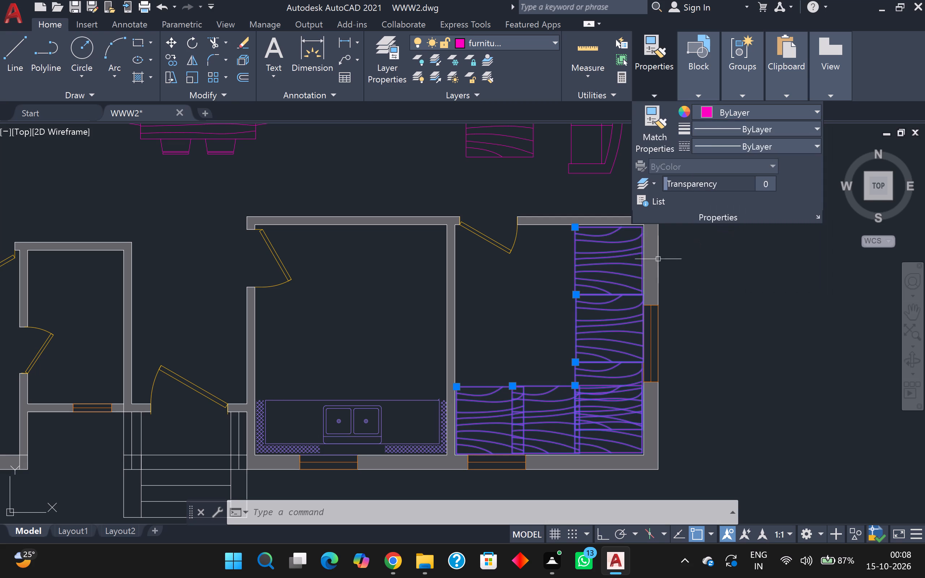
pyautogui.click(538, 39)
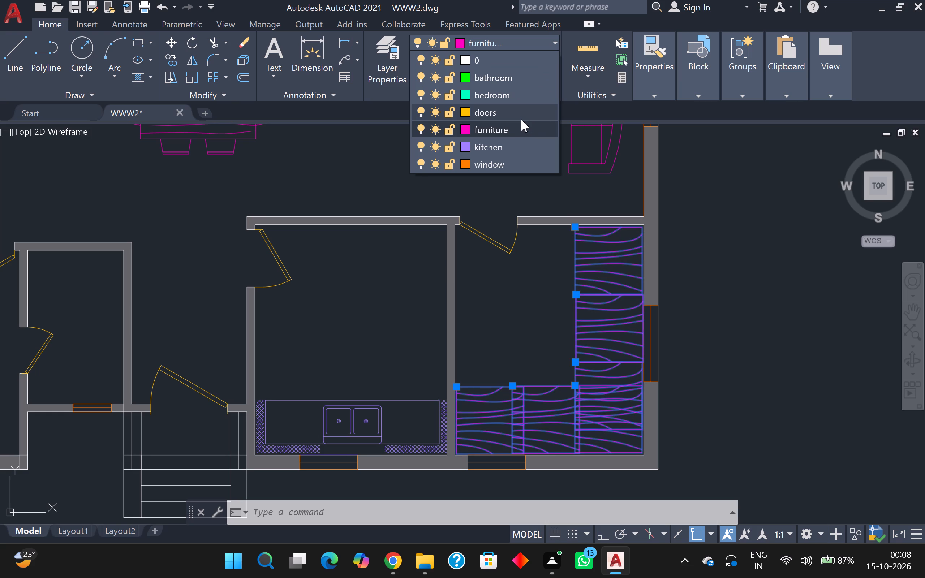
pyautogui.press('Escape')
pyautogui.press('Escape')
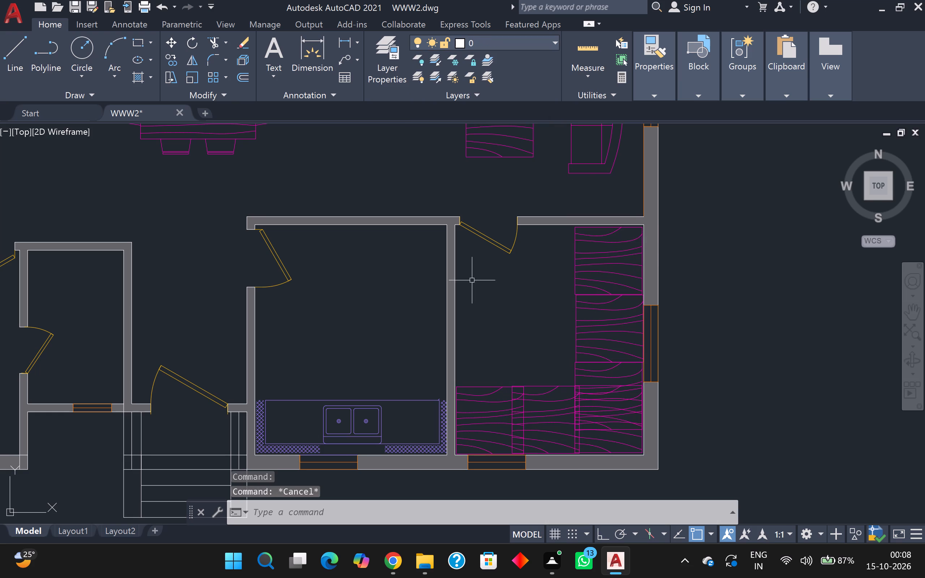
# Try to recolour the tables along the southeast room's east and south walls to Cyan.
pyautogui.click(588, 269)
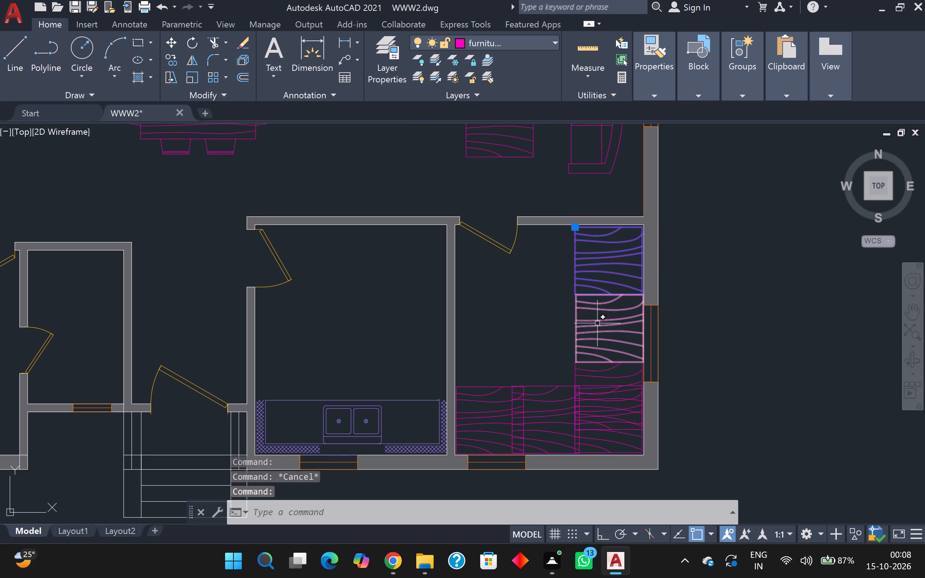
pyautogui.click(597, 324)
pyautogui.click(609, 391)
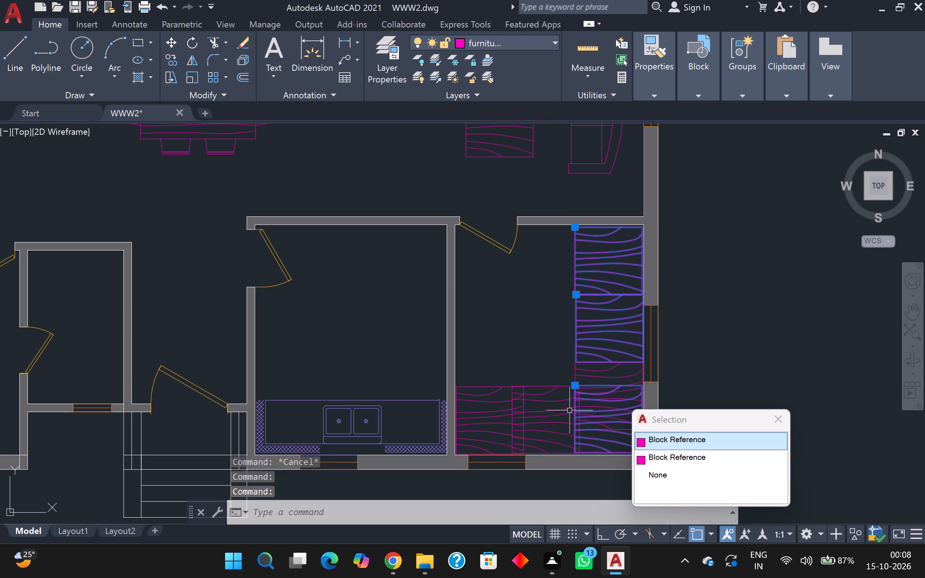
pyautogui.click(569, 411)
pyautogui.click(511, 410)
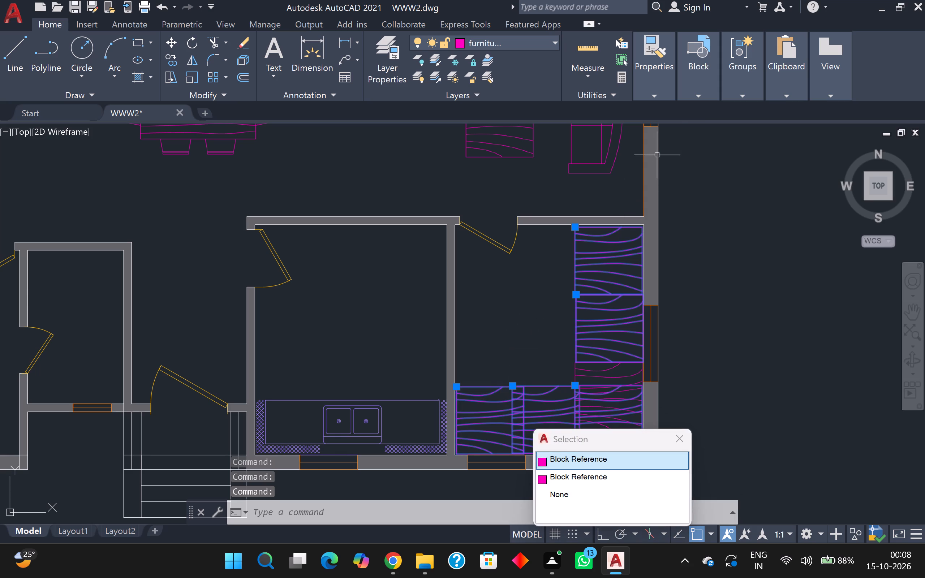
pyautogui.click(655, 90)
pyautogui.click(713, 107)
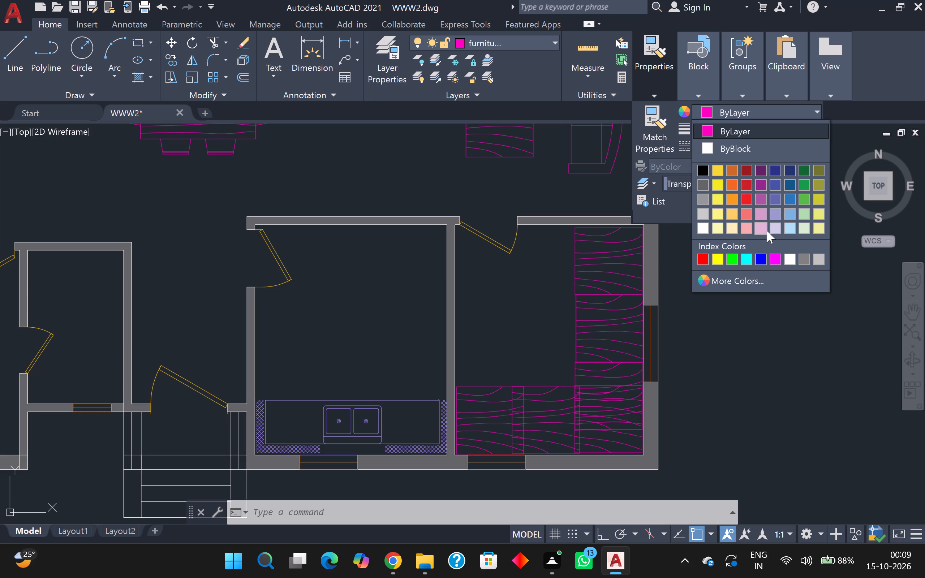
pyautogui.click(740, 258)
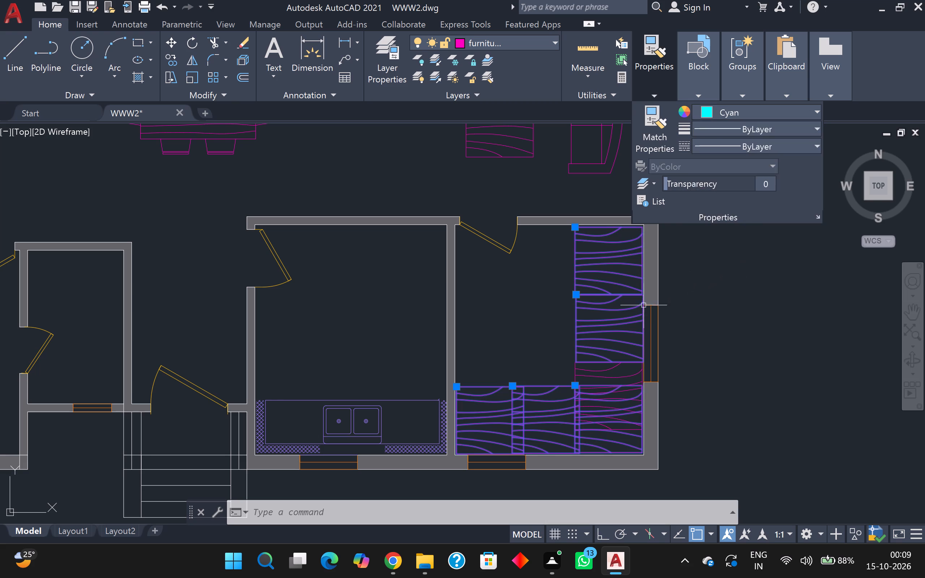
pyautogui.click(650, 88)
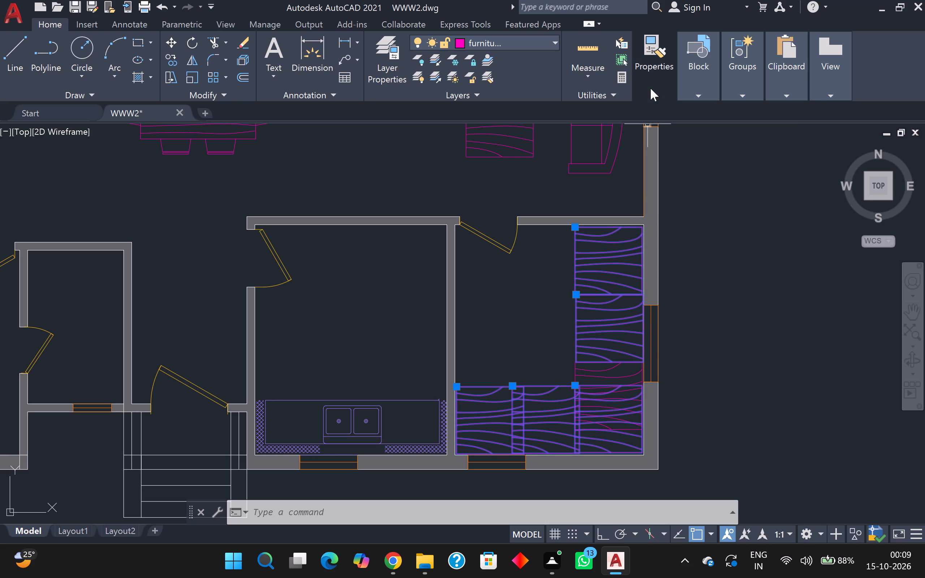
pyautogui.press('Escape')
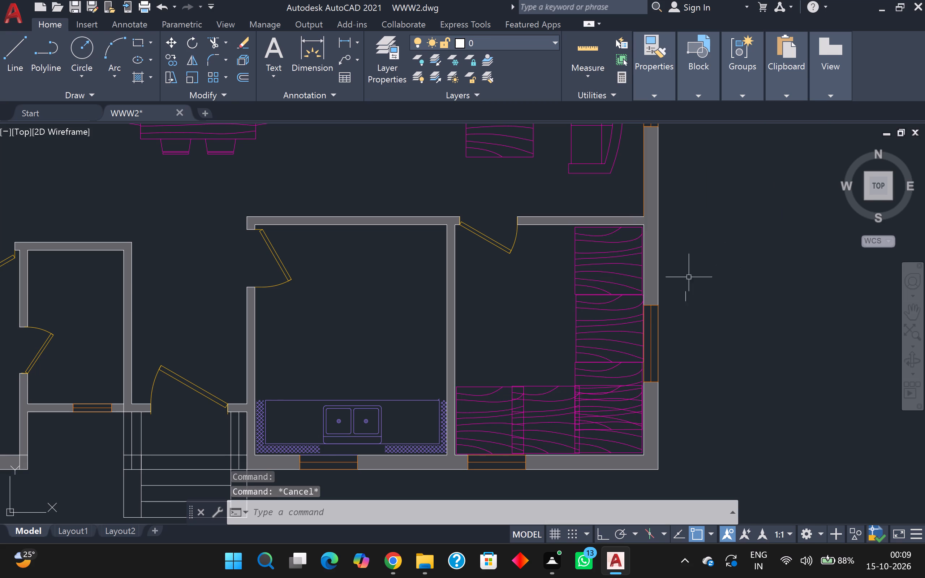
# Move all six tables along the southeast room's east and south walls to the bedroom layer.
pyautogui.click(581, 258)
pyautogui.click(606, 327)
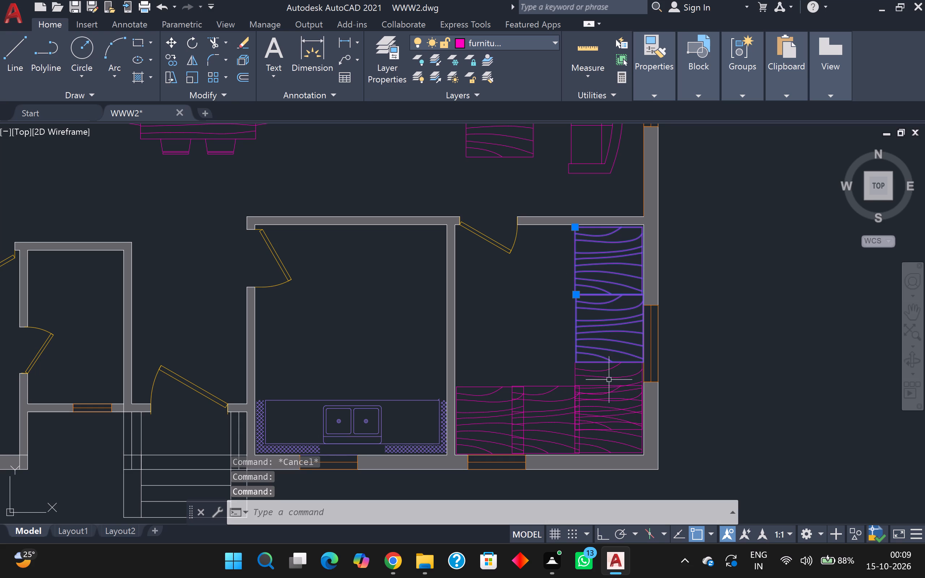
pyautogui.click(609, 396)
pyautogui.click(557, 426)
pyautogui.click(505, 425)
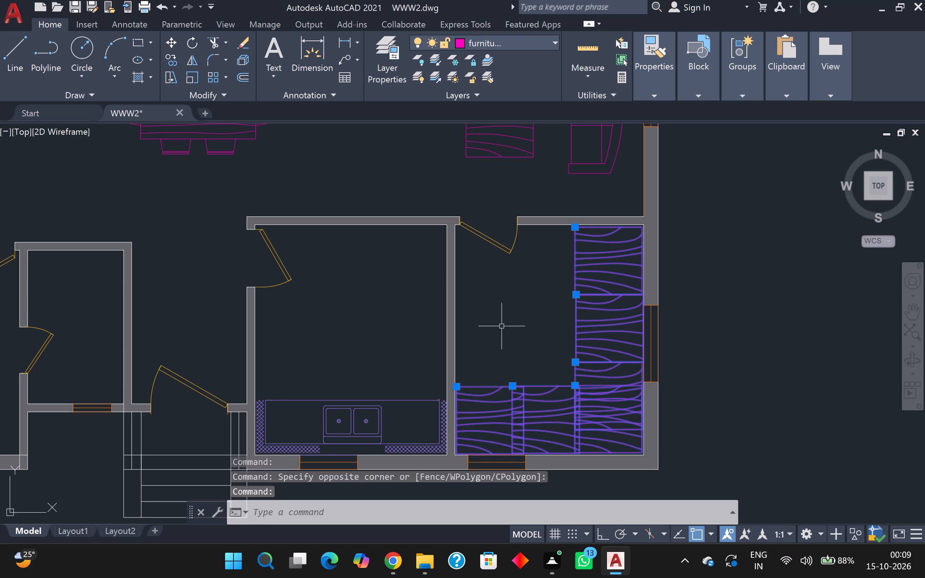
pyautogui.click(552, 39)
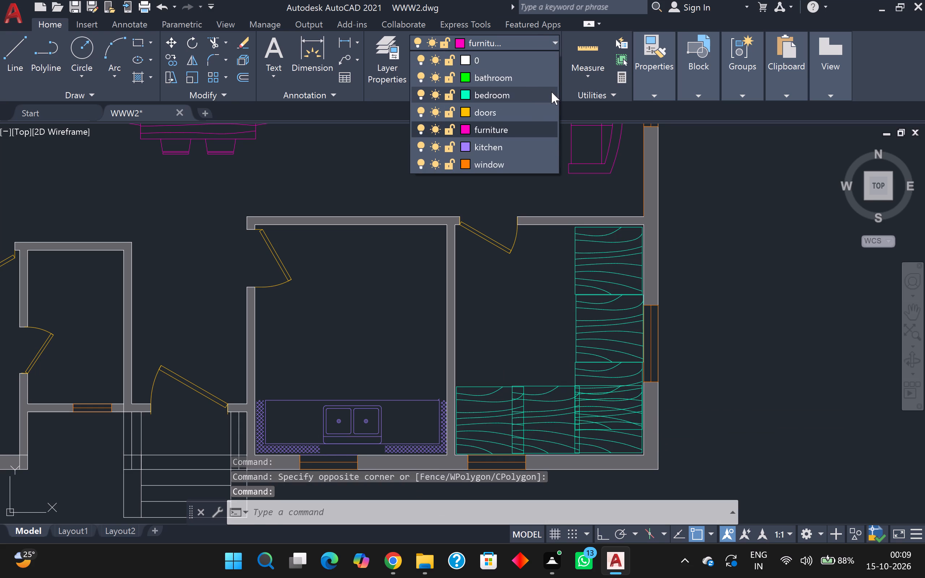
pyautogui.click(551, 92)
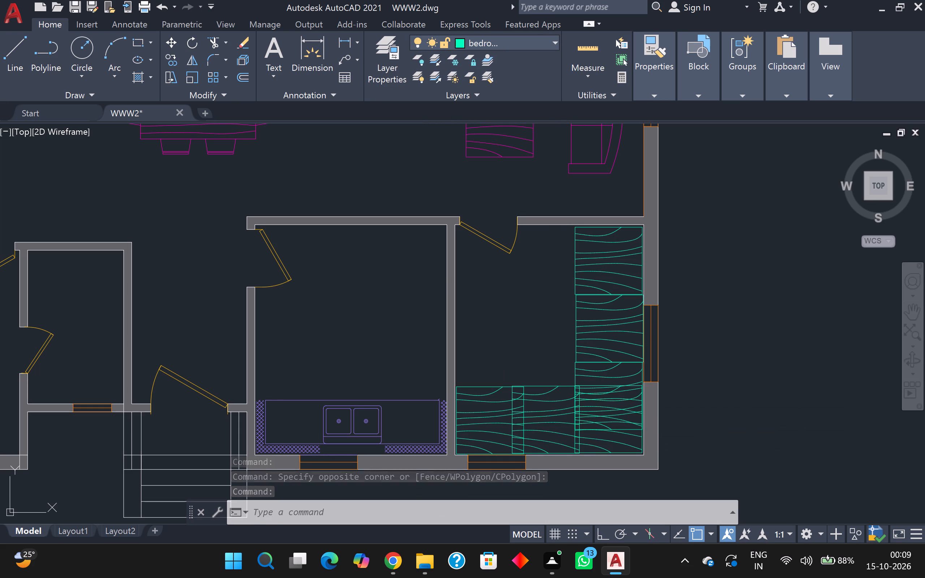
pyautogui.press('Escape')
# Place a multiline text box about 3'-10" by 1'-4" in the northwest bedroom, just east of the bed.
pyautogui.scroll(-5, 763, 220)
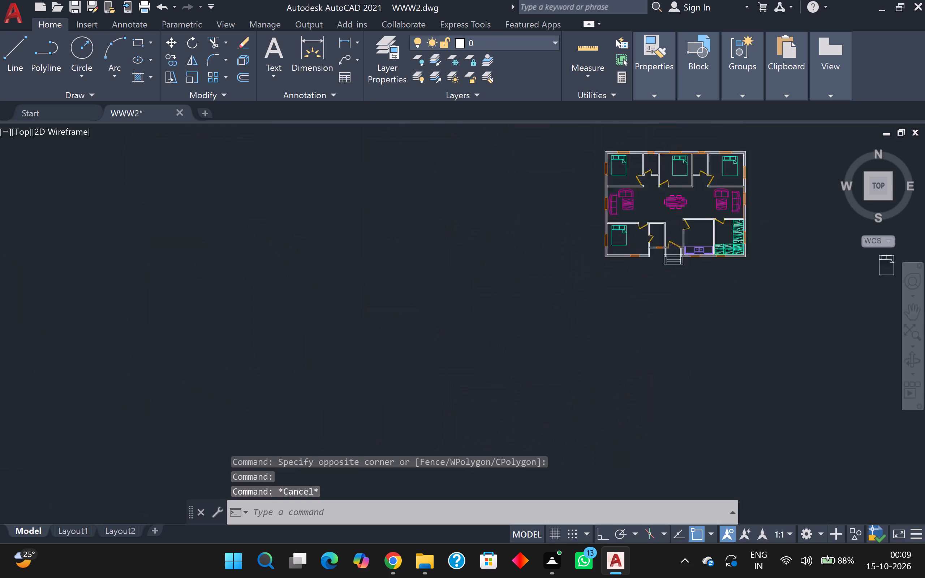
pyautogui.scroll(2, 763, 222)
pyautogui.moveTo(765, 222); pyautogui.dragTo(775, 368, button='middle')
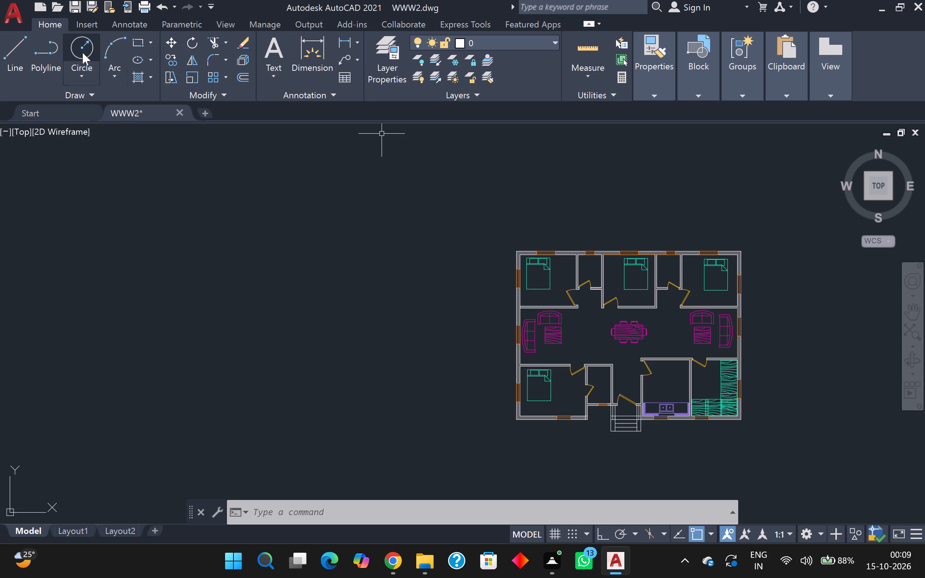
pyautogui.doubleClick(272, 51)
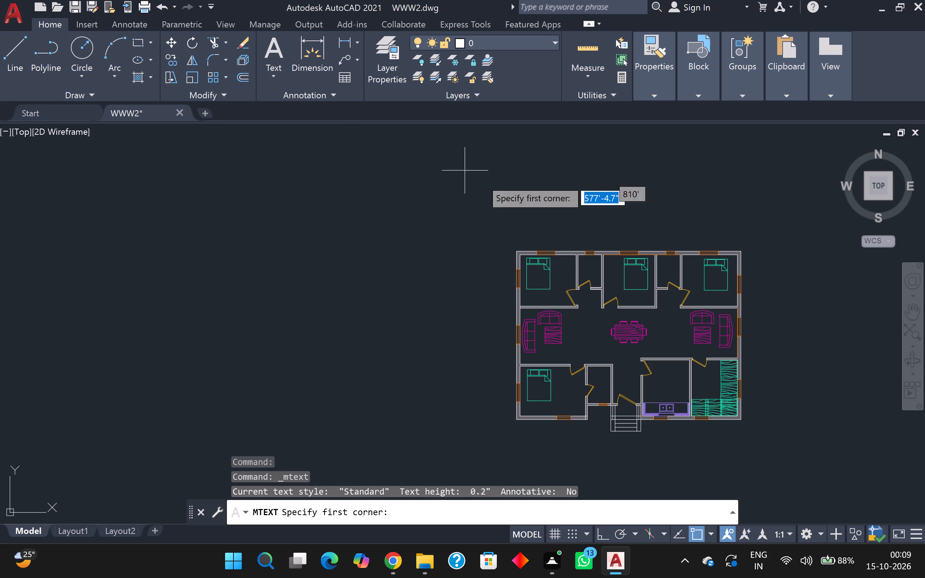
pyautogui.scroll(1, 564, 288)
pyautogui.scroll(3, 555, 257)
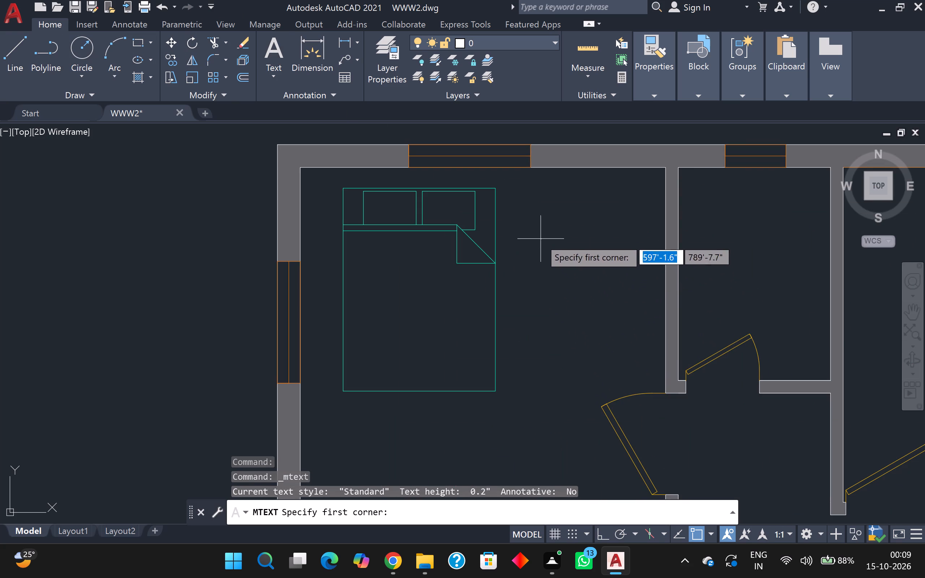
pyautogui.click(536, 232)
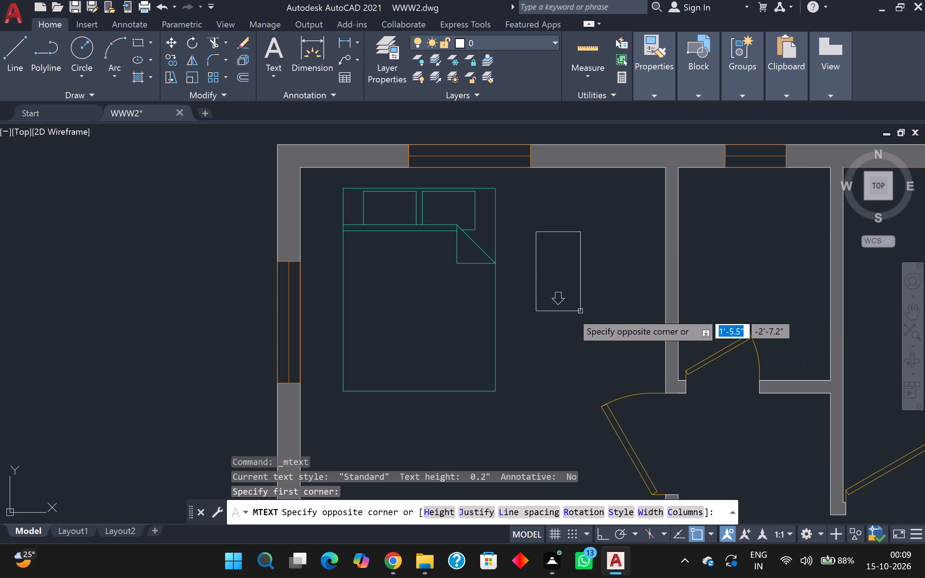
pyautogui.click(654, 274)
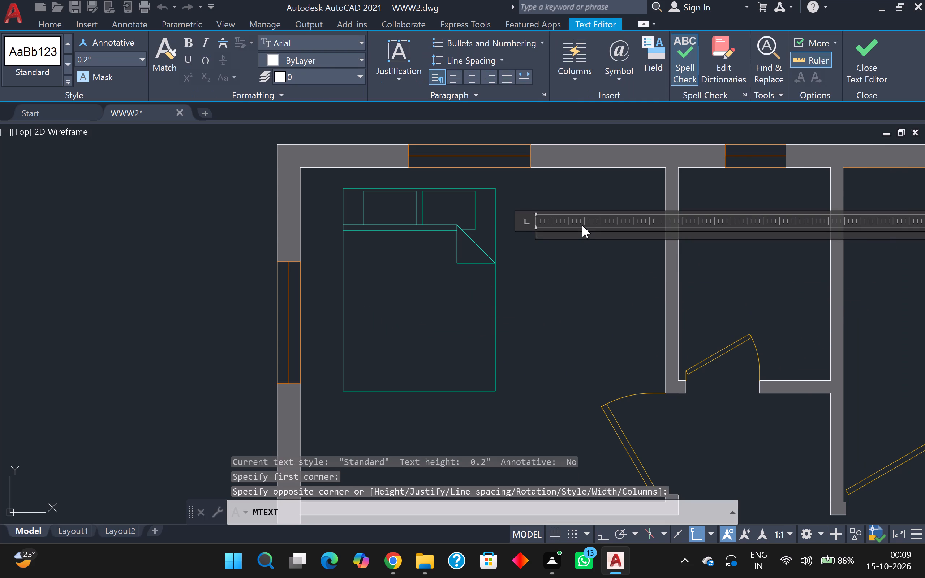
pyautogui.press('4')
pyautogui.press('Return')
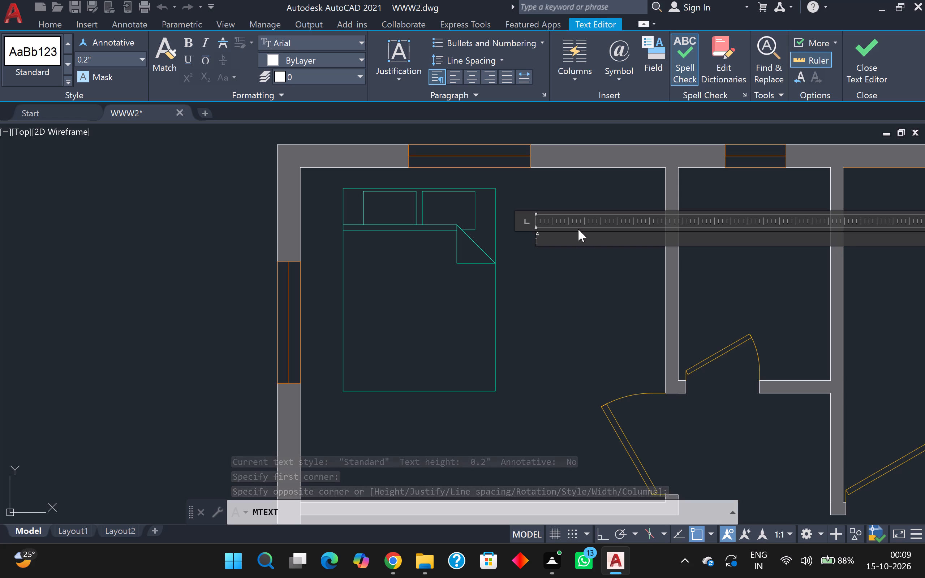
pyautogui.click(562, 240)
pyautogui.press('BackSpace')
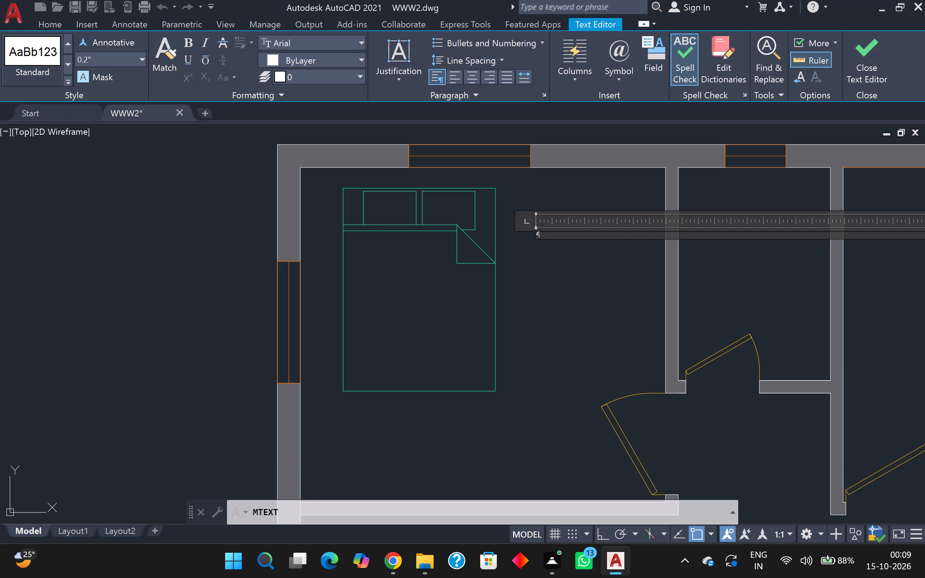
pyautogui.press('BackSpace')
# Label the northwest bedroom in 4" high text with "BEDROOM" and "12' X 11'" on the line below.
pyautogui.moveTo(89, 59); pyautogui.dragTo(89, 59)
pyautogui.moveTo(89, 59); pyautogui.dragTo(53, 49)
pyautogui.press('BackSpace')
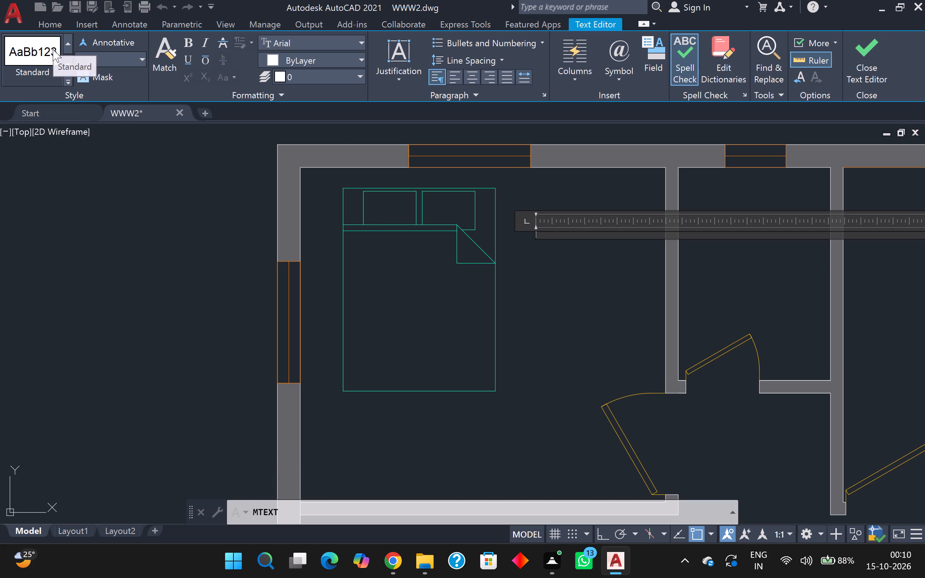
pyautogui.press('4')
pyautogui.press('Return')
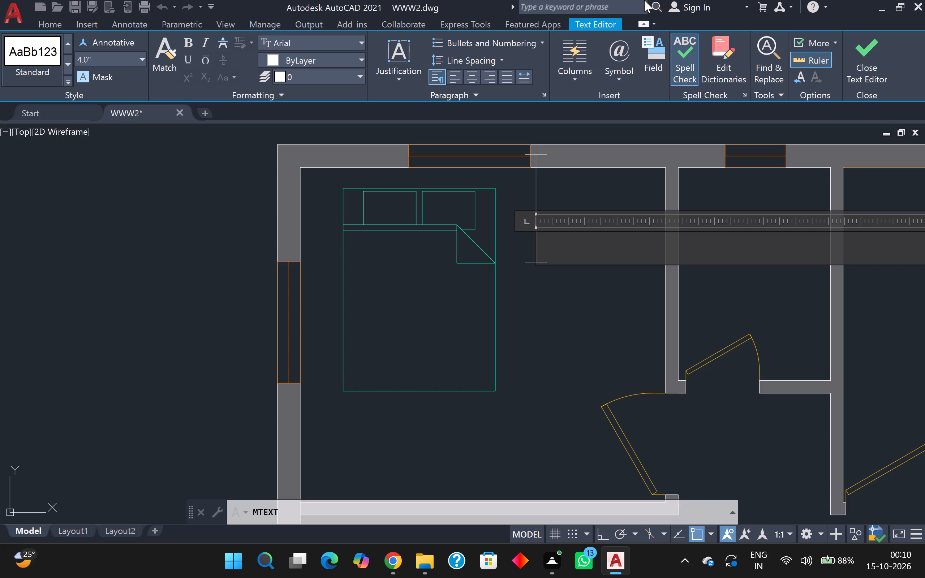
pyautogui.press('b')
pyautogui.press('BackSpace')
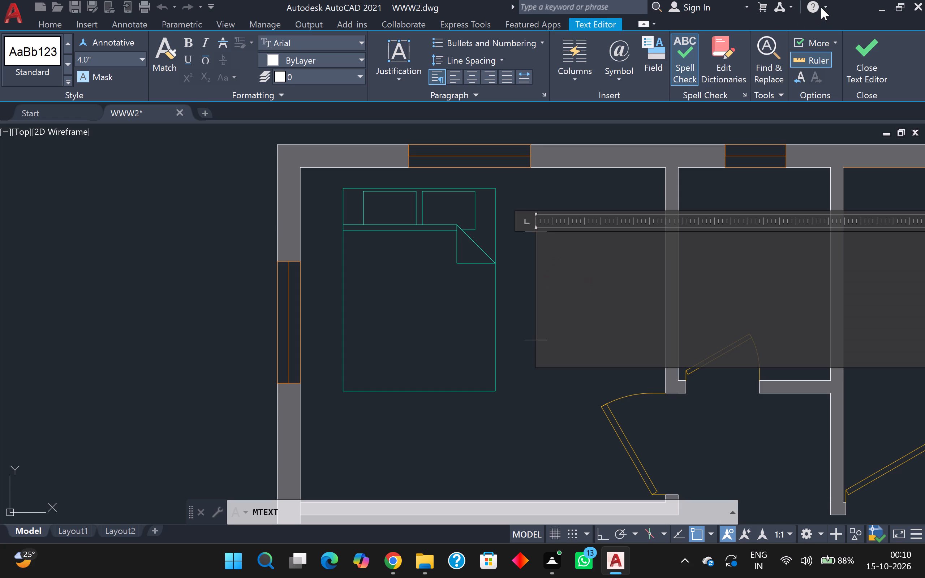
pyautogui.press('b')
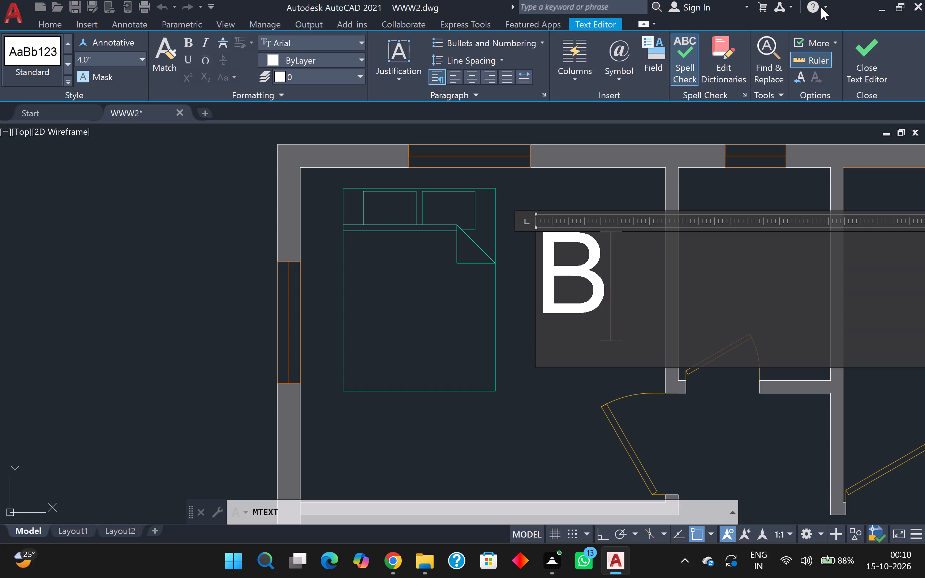
pyautogui.write('EDR')
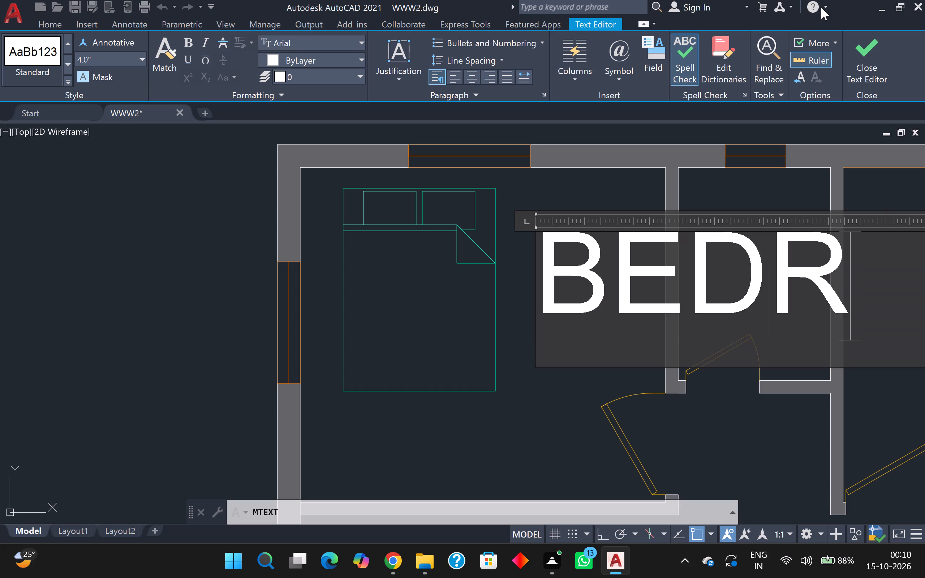
pyautogui.write('OOM')
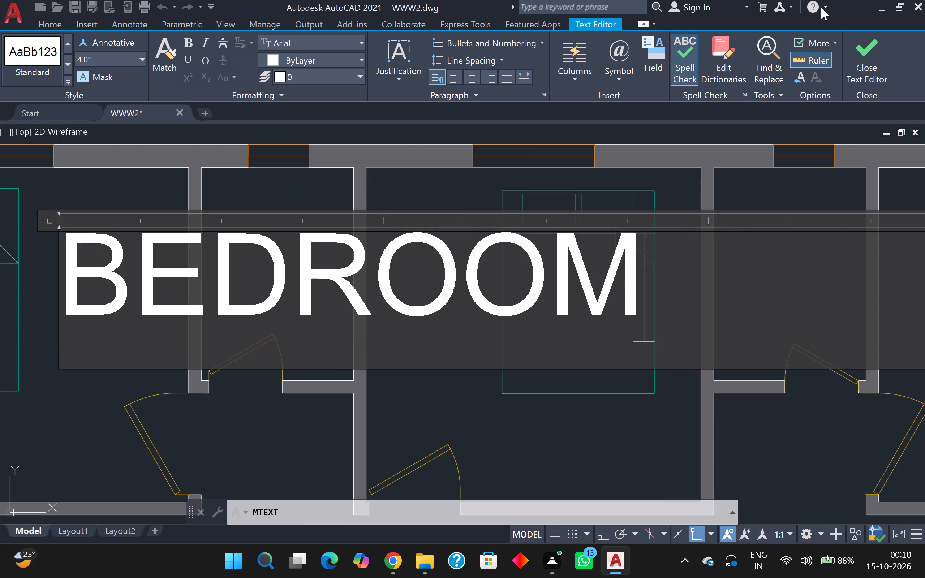
pyautogui.press('Return')
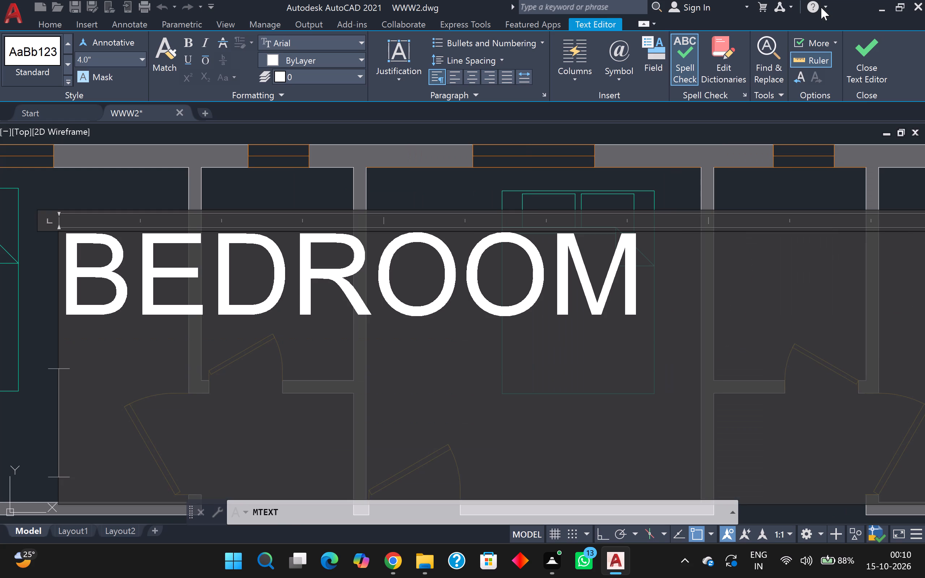
pyautogui.press('space')
pyautogui.write('12')
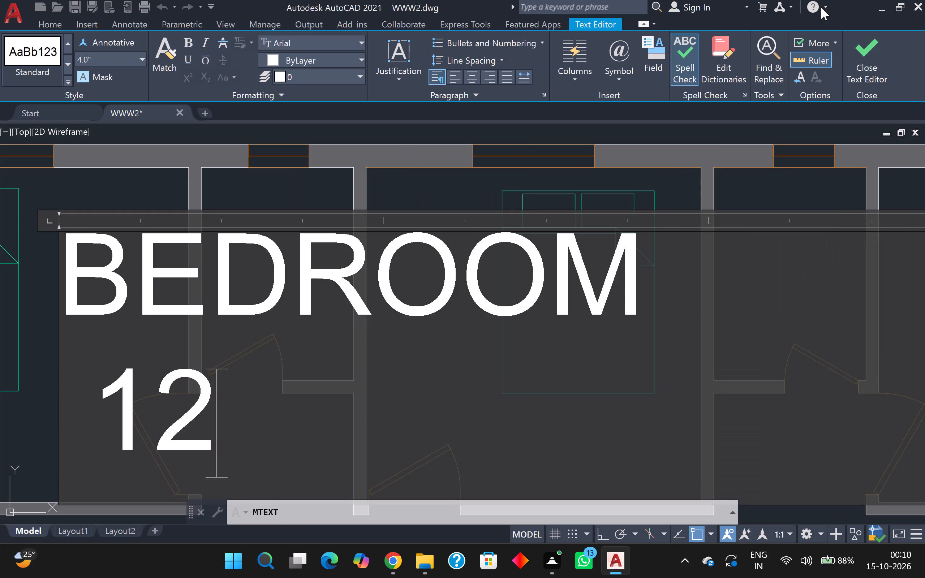
pyautogui.write("' X")
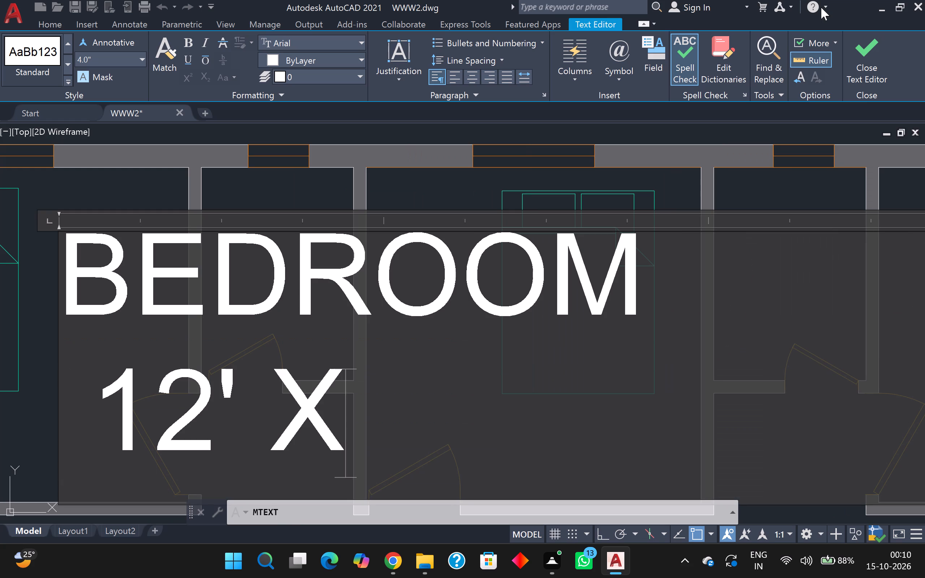
pyautogui.press('space')
pyautogui.write('11')
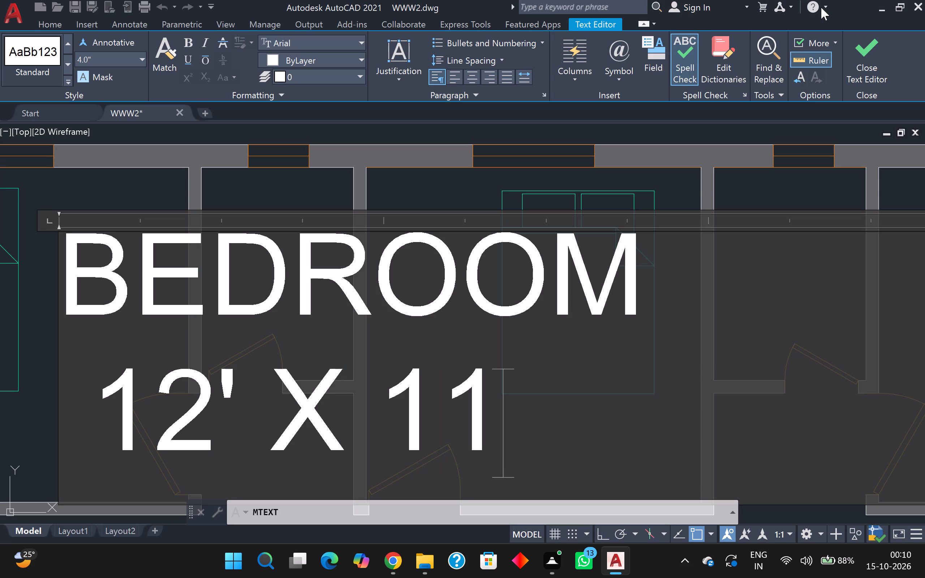
pyautogui.press(';')
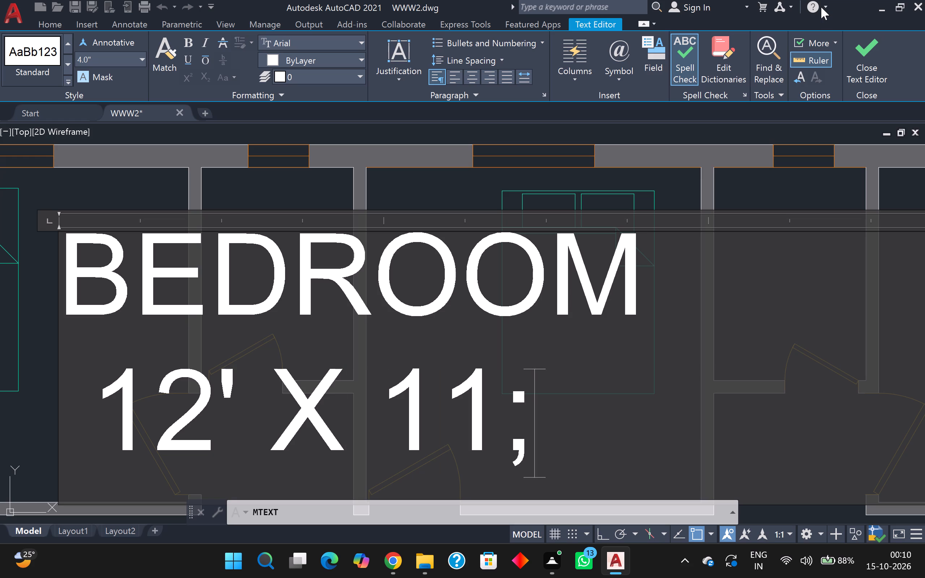
pyautogui.press('BackSpace')
pyautogui.press("'")
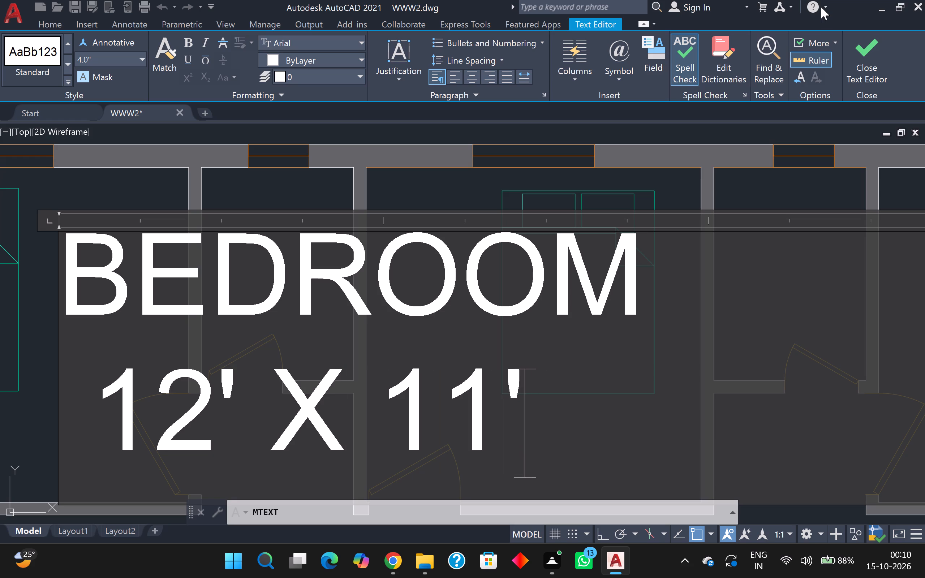
pyautogui.press('Return')
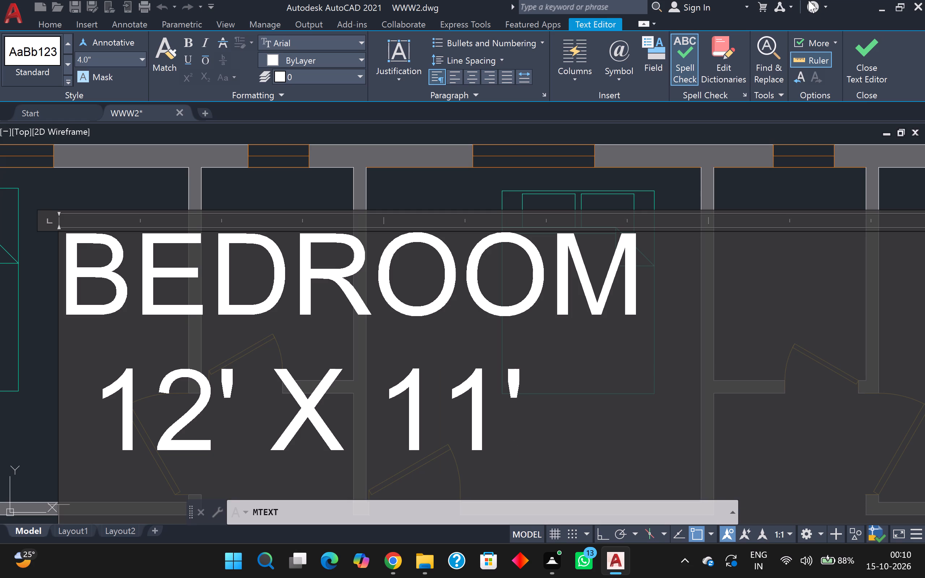
pyautogui.click(764, 204)
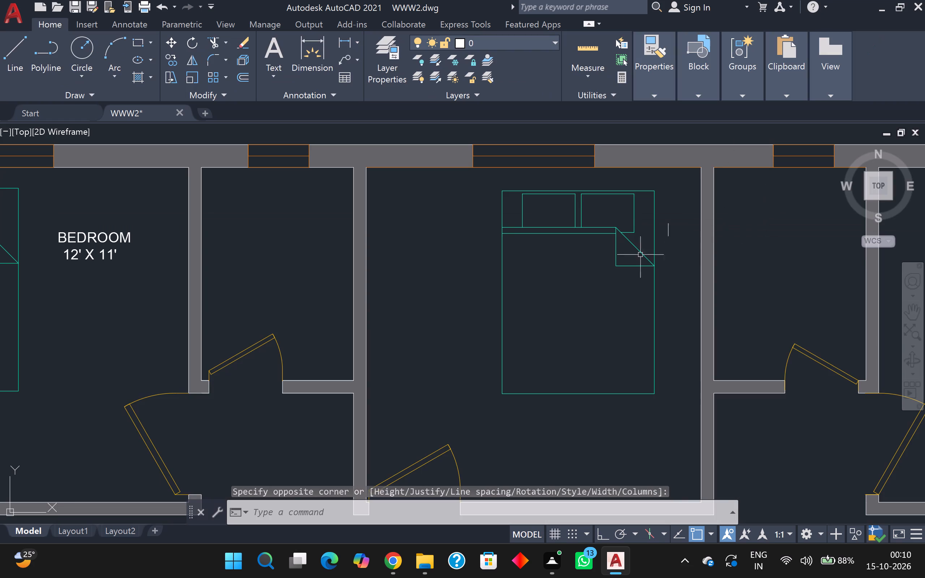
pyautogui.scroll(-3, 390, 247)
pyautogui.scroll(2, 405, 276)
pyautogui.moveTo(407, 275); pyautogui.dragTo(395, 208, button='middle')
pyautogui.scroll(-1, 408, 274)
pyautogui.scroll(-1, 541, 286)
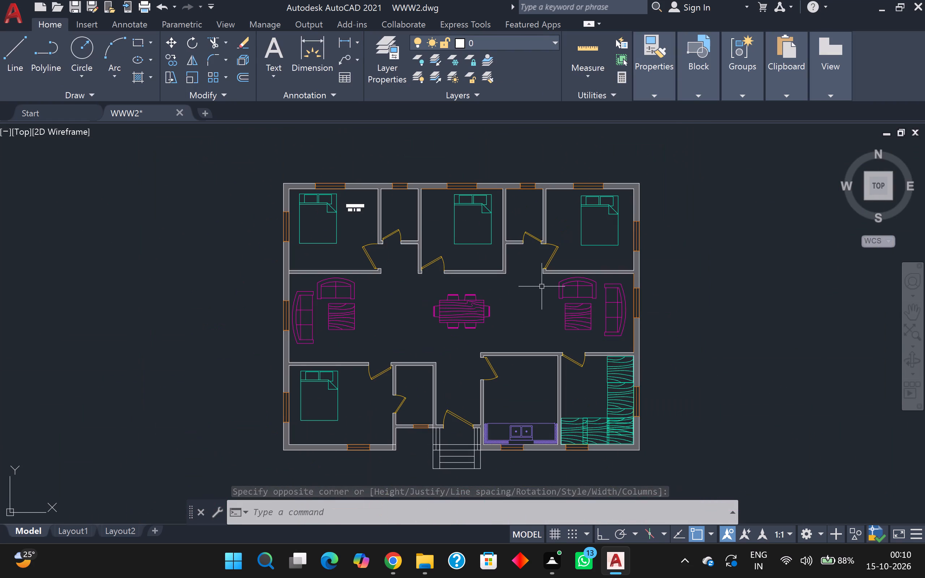
# Place a multiline text box in the small room between the northwest and north-middle bedrooms, above its door.
pyautogui.moveTo(542, 291); pyautogui.dragTo(530, 255, button='middle')
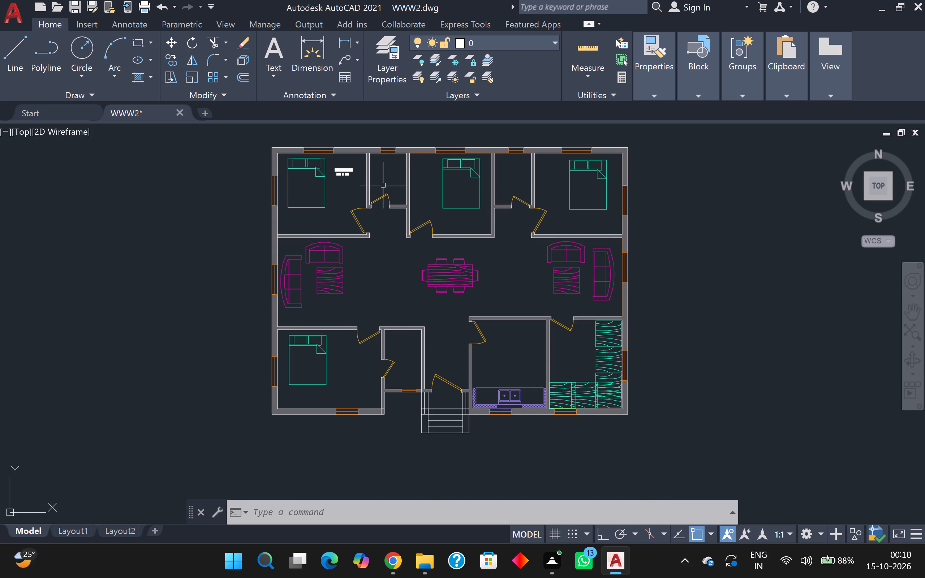
pyautogui.moveTo(383, 184); pyautogui.dragTo(386, 243, button='middle')
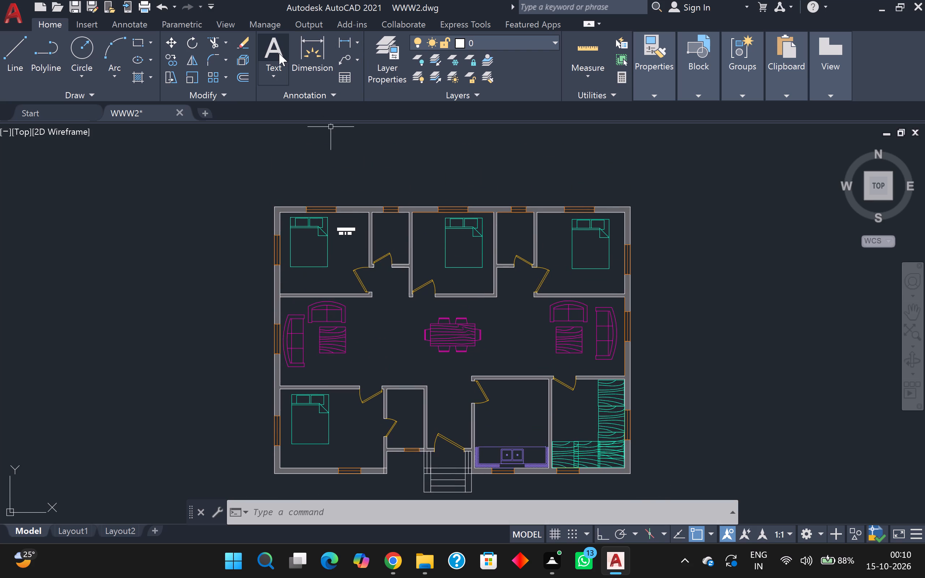
pyautogui.doubleClick(279, 53)
pyautogui.click(278, 52)
pyautogui.scroll(2, 380, 235)
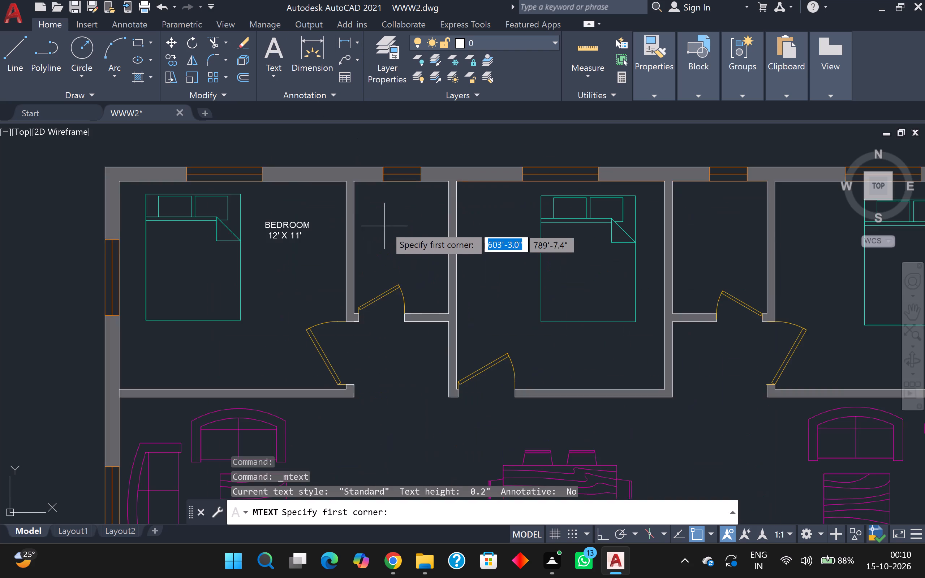
pyautogui.scroll(2, 384, 225)
pyautogui.scroll(-2, 381, 210)
pyautogui.click(384, 232)
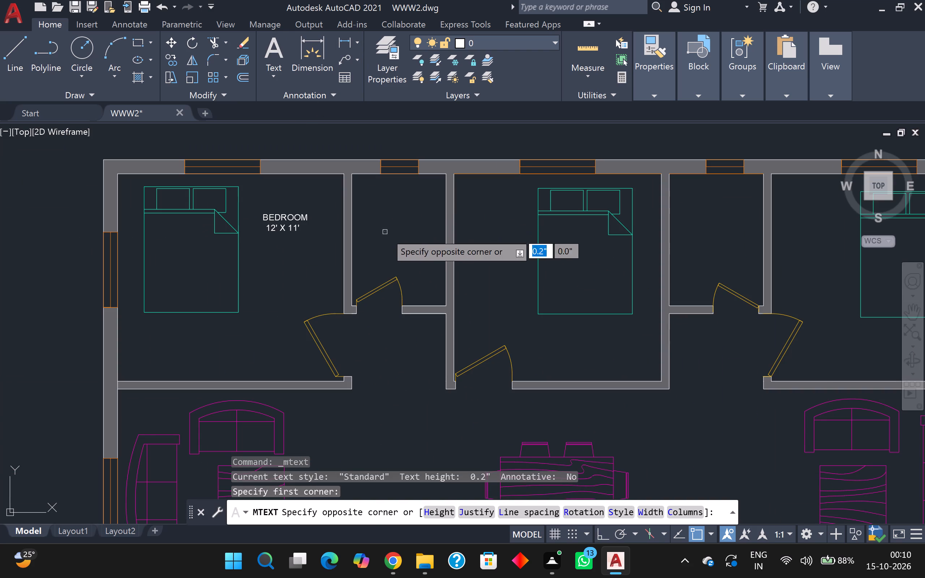
pyautogui.click(436, 264)
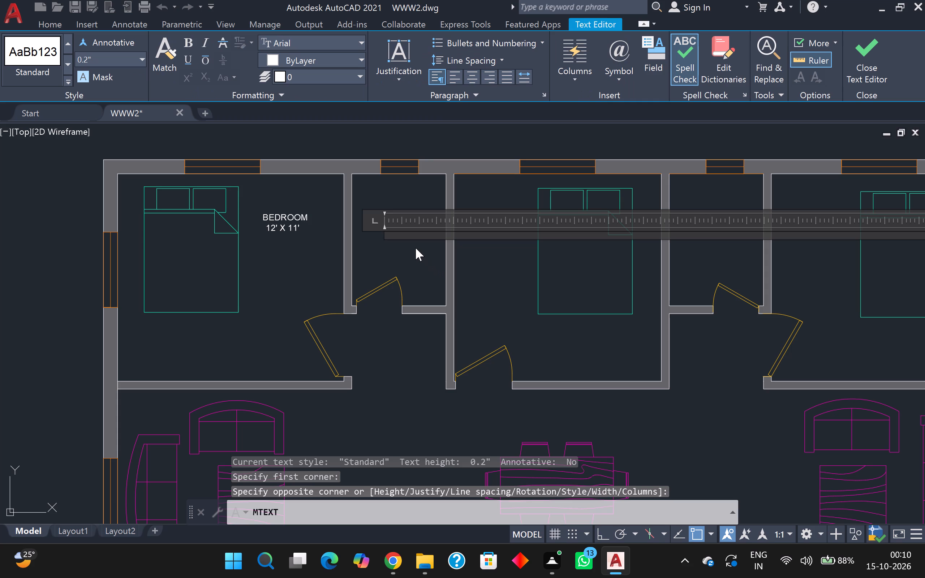
# Label that small room in 4" high text with "TOILET" and "5' X 7'" on the line below.
pyautogui.moveTo(123, 60); pyautogui.dragTo(93, 65)
pyautogui.moveTo(93, 65); pyautogui.dragTo(93, 66)
pyautogui.press('4')
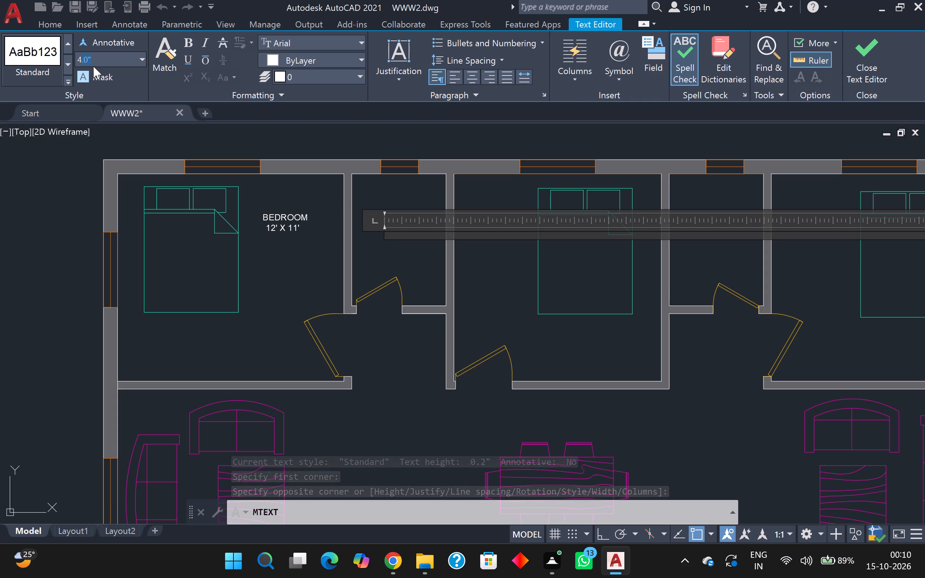
pyautogui.press('Return')
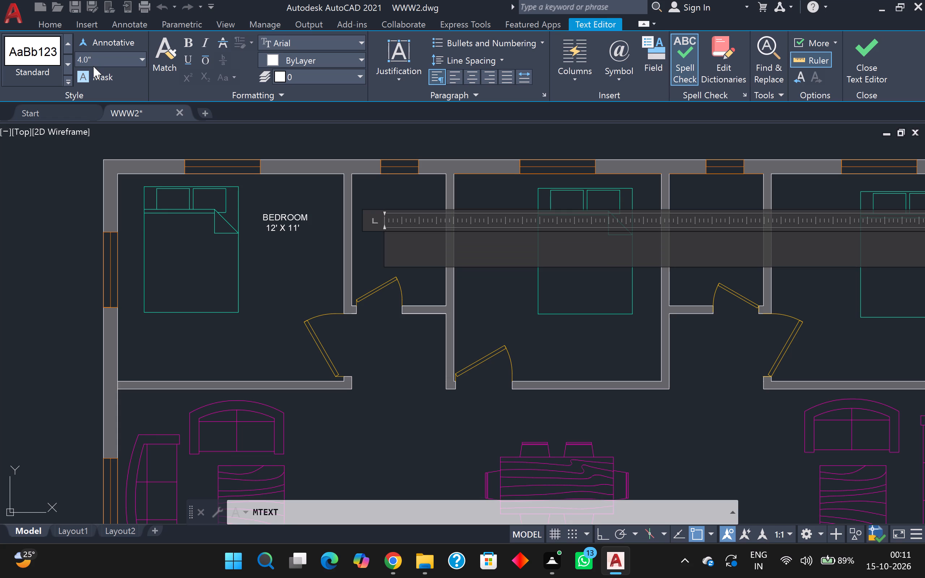
pyautogui.write('TOI')
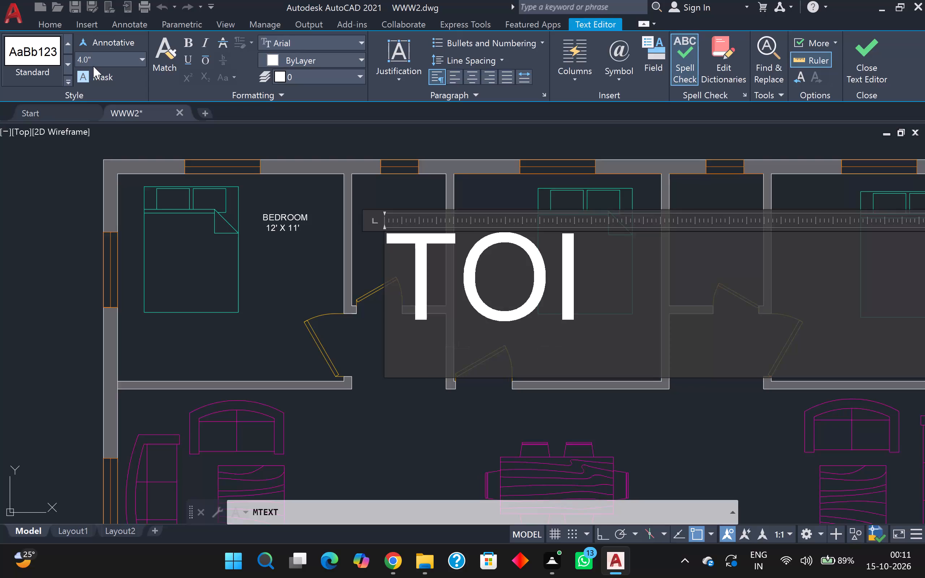
pyautogui.press('l')
pyautogui.write('ET')
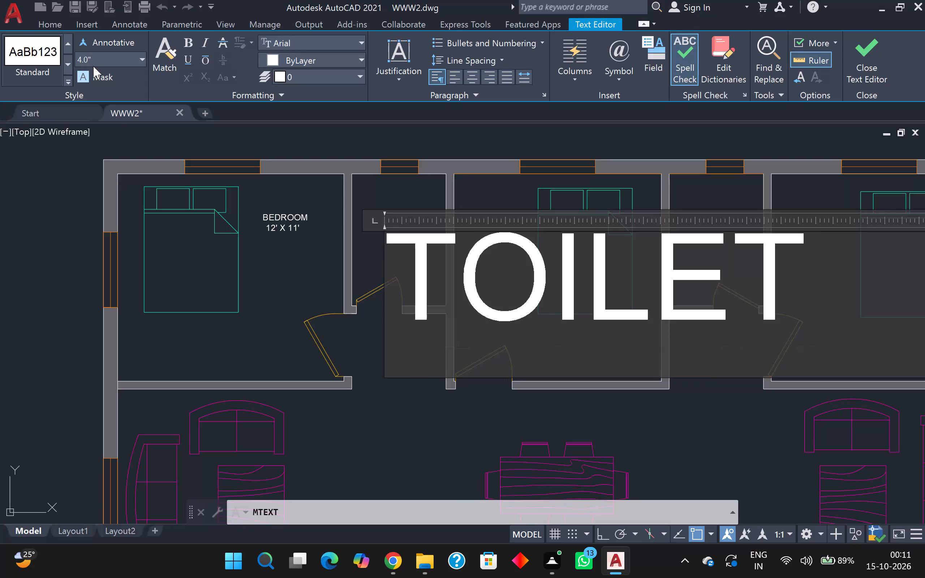
pyautogui.press('Return')
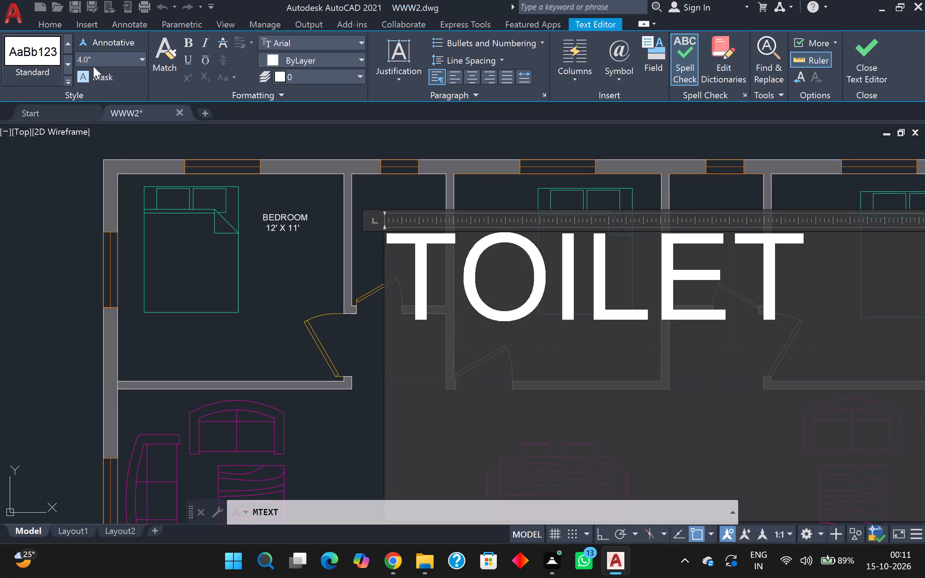
pyautogui.press('space')
pyautogui.write('5')
pyautogui.press("'")
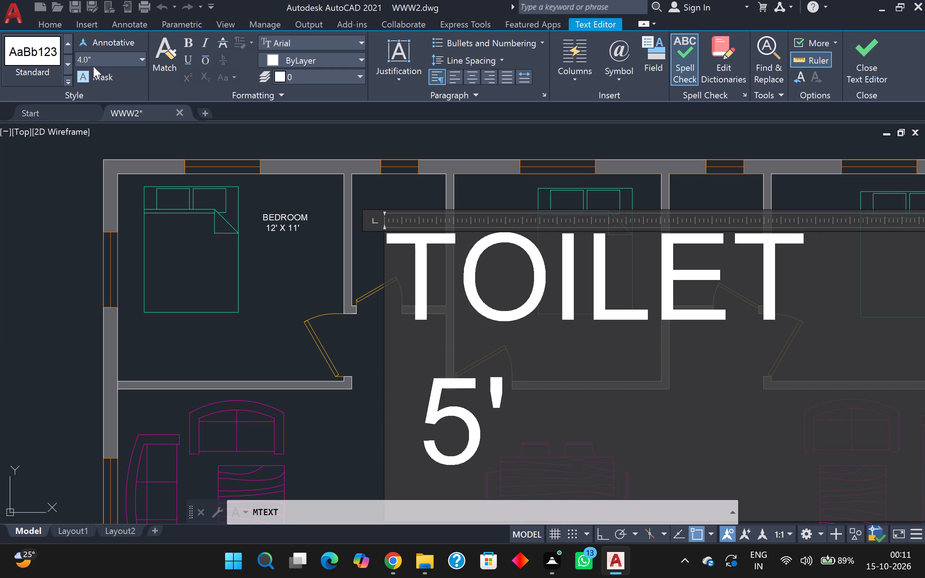
pyautogui.press('space')
pyautogui.write('X')
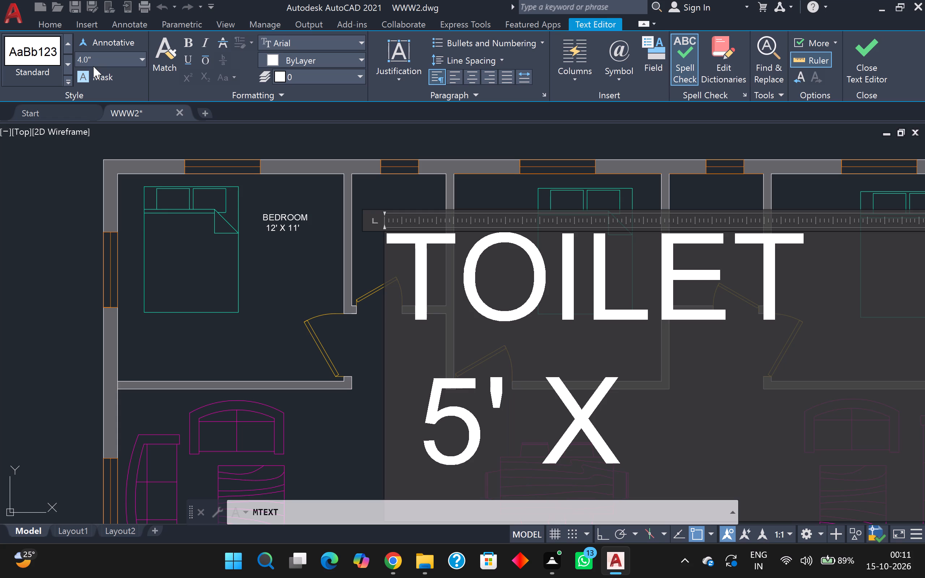
pyautogui.press('7')
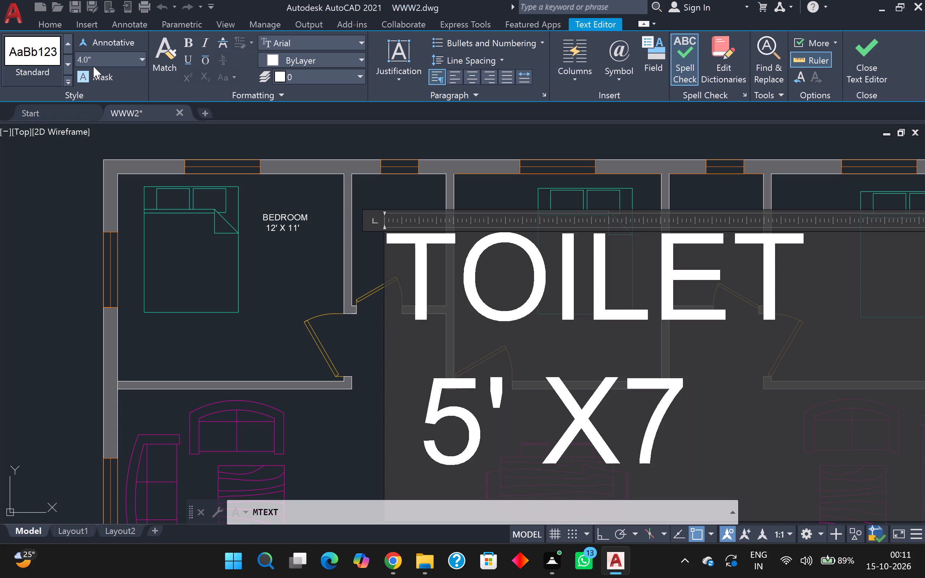
pyautogui.press('BackSpace')
pyautogui.press('space')
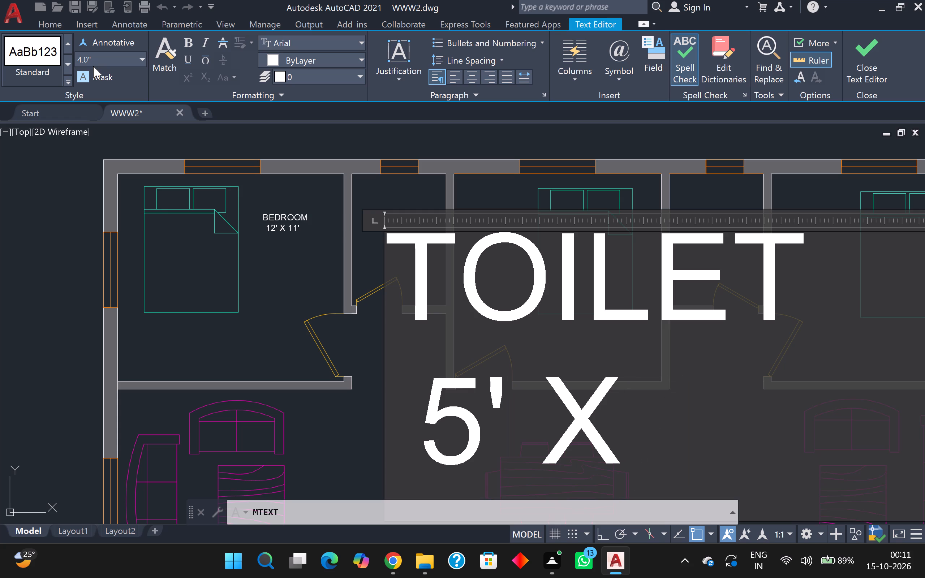
pyautogui.press('7')
pyautogui.press("'")
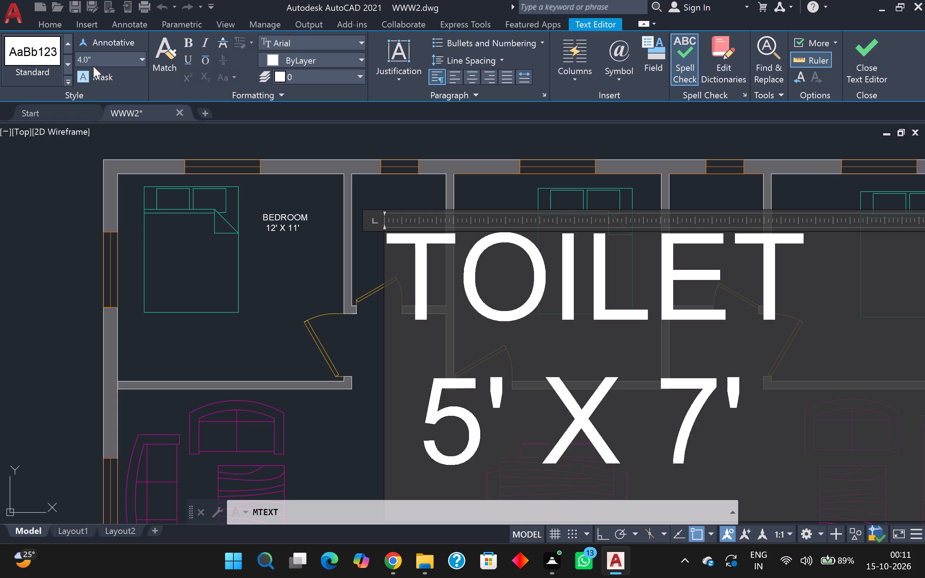
pyautogui.press('Return')
pyautogui.click(413, 200)
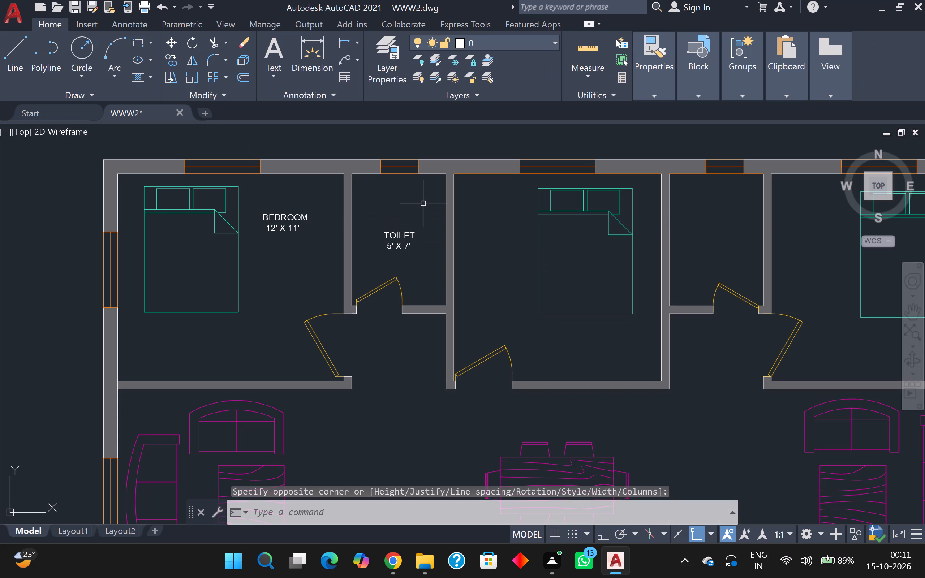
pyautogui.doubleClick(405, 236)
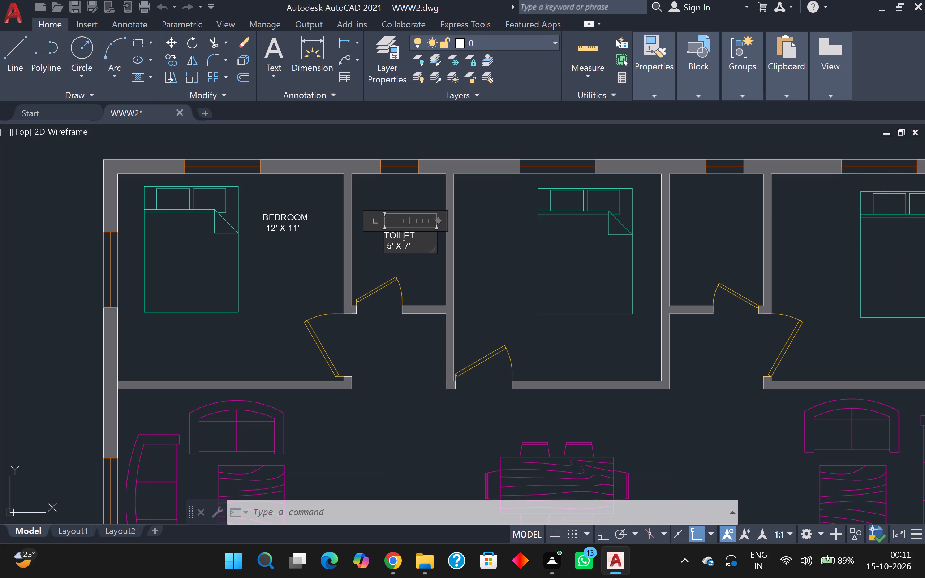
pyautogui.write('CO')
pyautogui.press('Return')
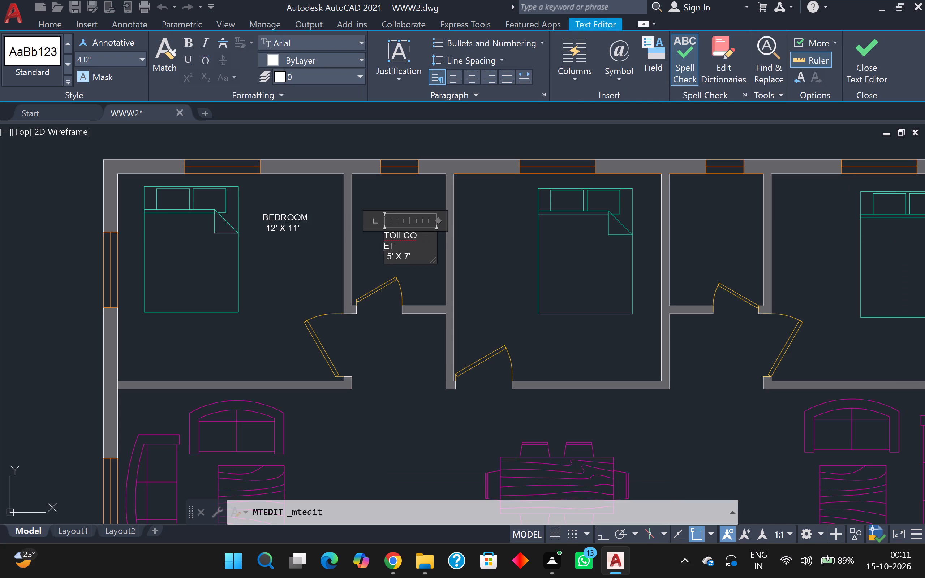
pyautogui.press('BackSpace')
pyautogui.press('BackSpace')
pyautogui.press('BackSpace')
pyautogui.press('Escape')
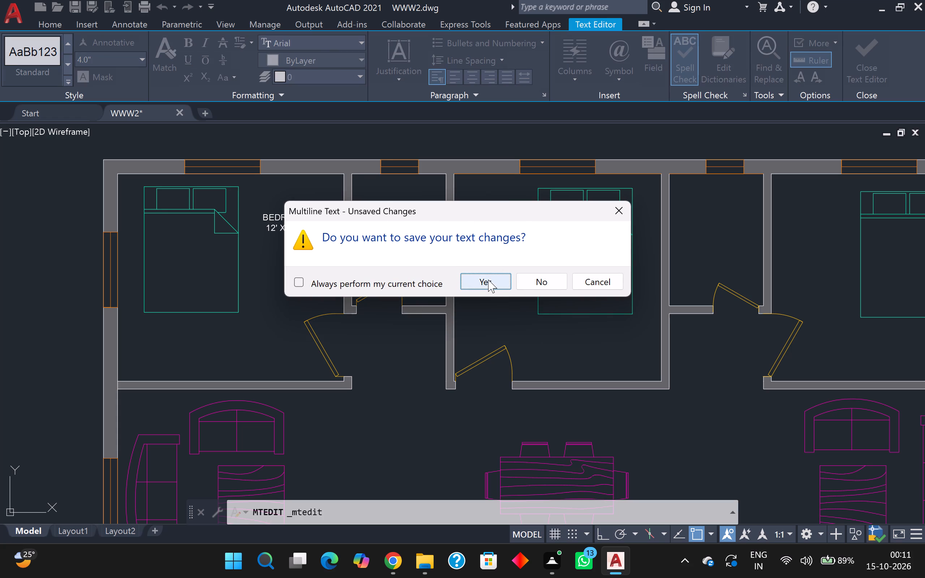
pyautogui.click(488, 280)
# Copy the TOILET 5' X 7' label into the small room between the north-middle and northeast bedrooms.
pyautogui.click(382, 234)
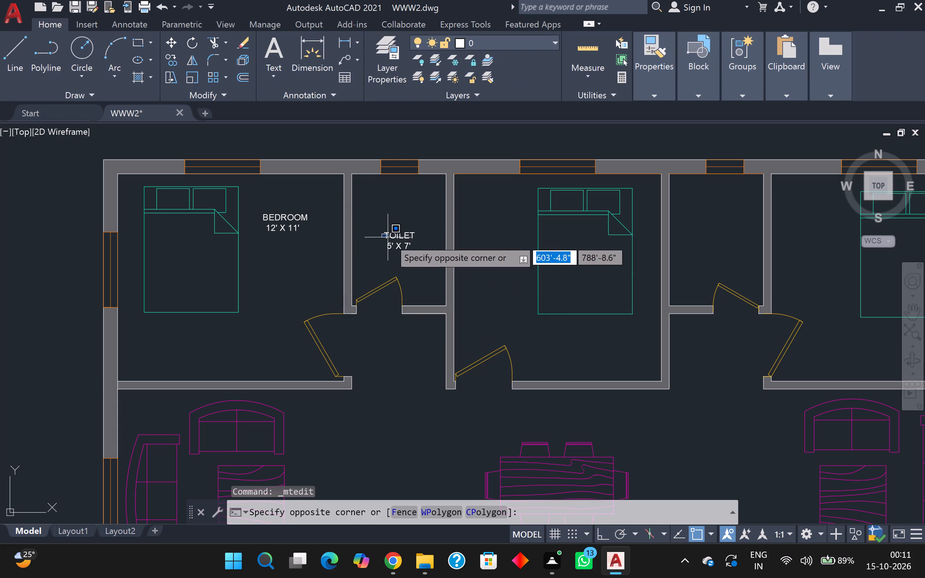
pyautogui.click(419, 258)
pyautogui.click(376, 218)
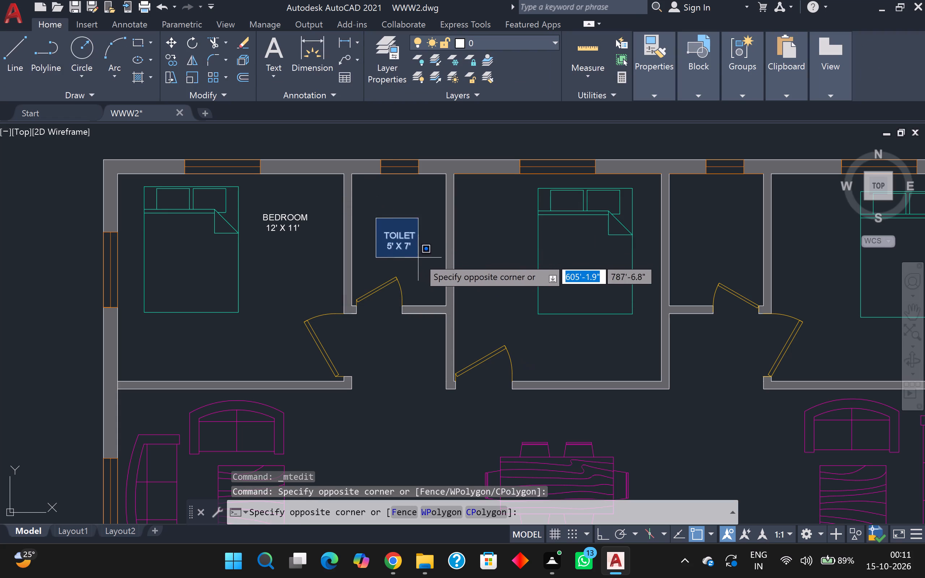
pyautogui.click(418, 258)
pyautogui.press('c')
pyautogui.press('o')
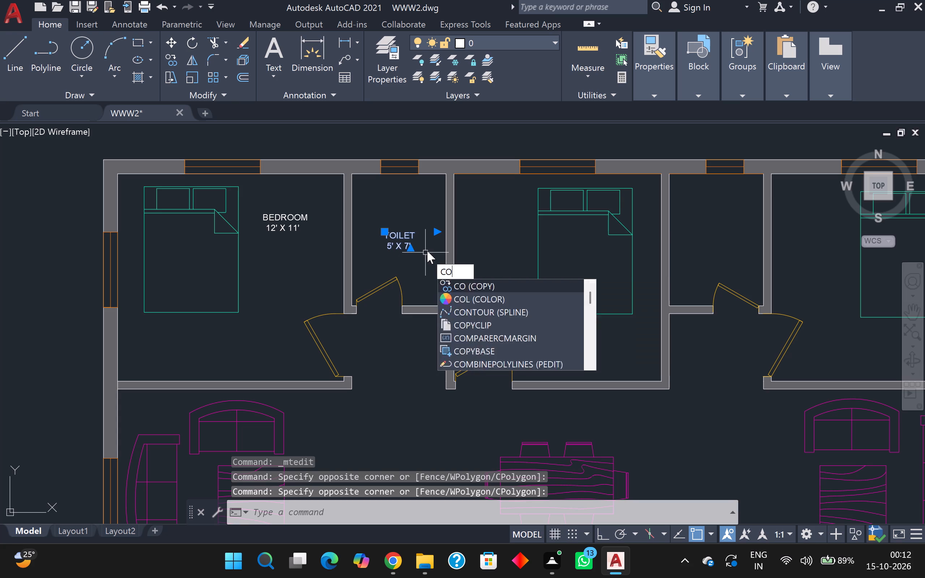
pyautogui.press('Return')
pyautogui.click(395, 238)
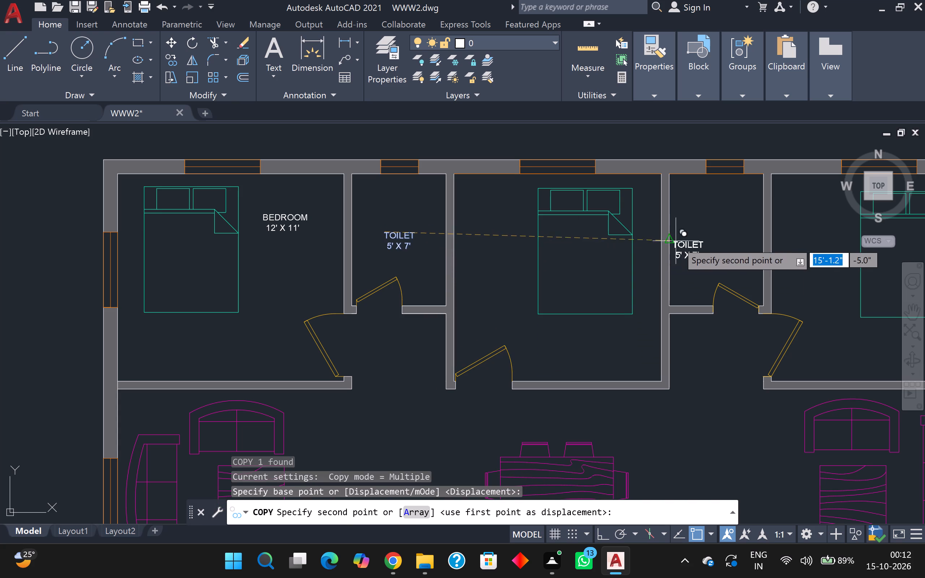
pyautogui.click(700, 249)
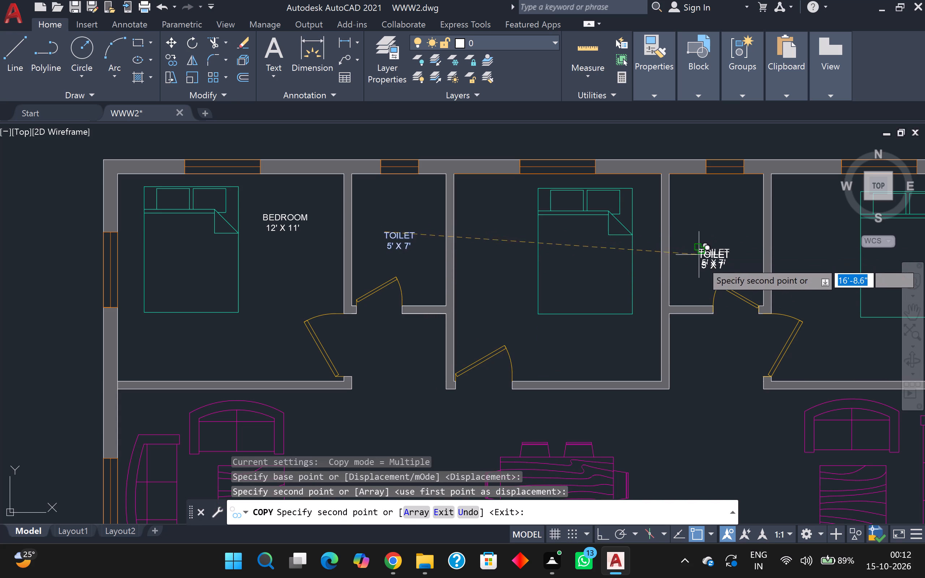
# Place another copy of the TOILET label in the small room just east of the southwest bedroom.
pyautogui.scroll(-1, 711, 376)
pyautogui.moveTo(713, 366); pyautogui.dragTo(645, 176, button='middle')
pyautogui.scroll(1, 465, 389)
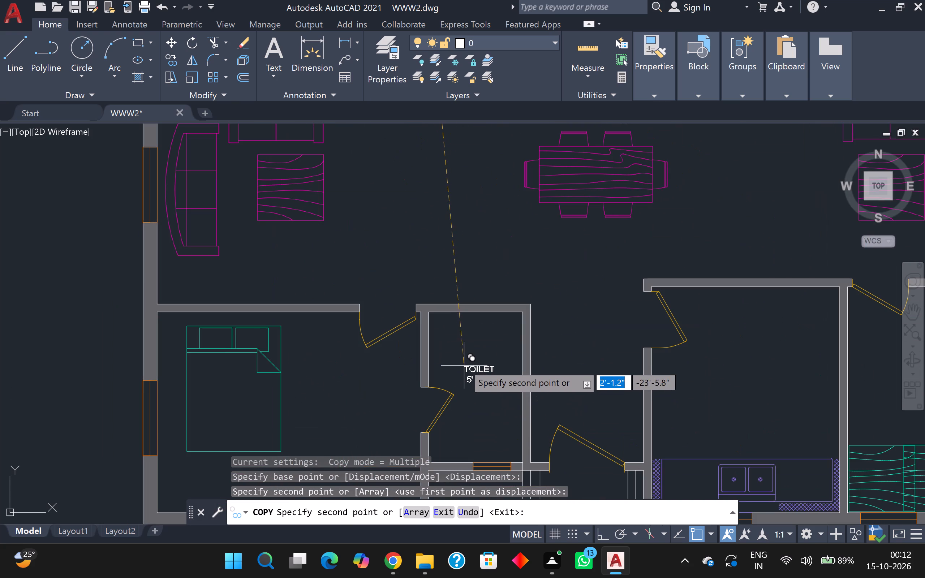
pyautogui.click(456, 340)
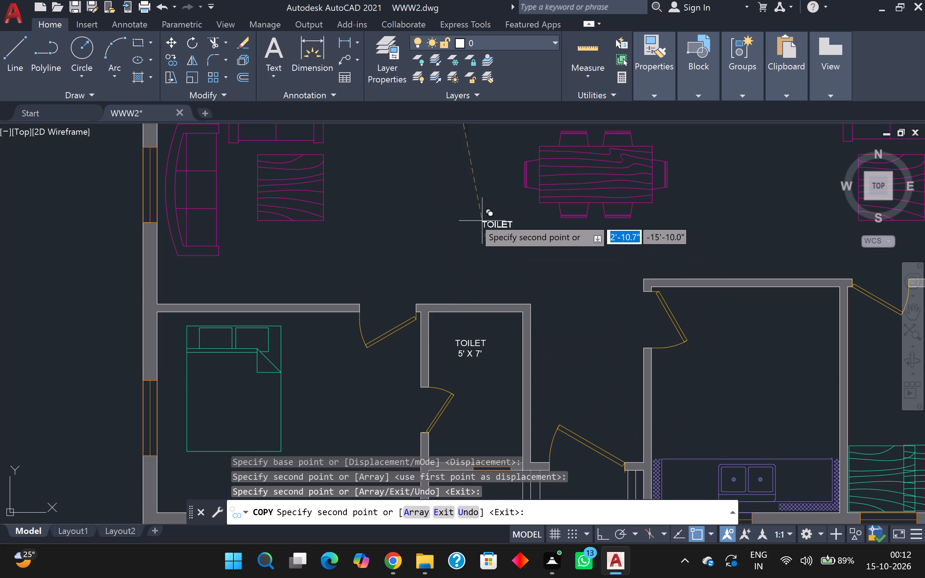
pyautogui.moveTo(466, 214); pyautogui.dragTo(454, 276, button='middle')
pyautogui.scroll(-2, 434, 249)
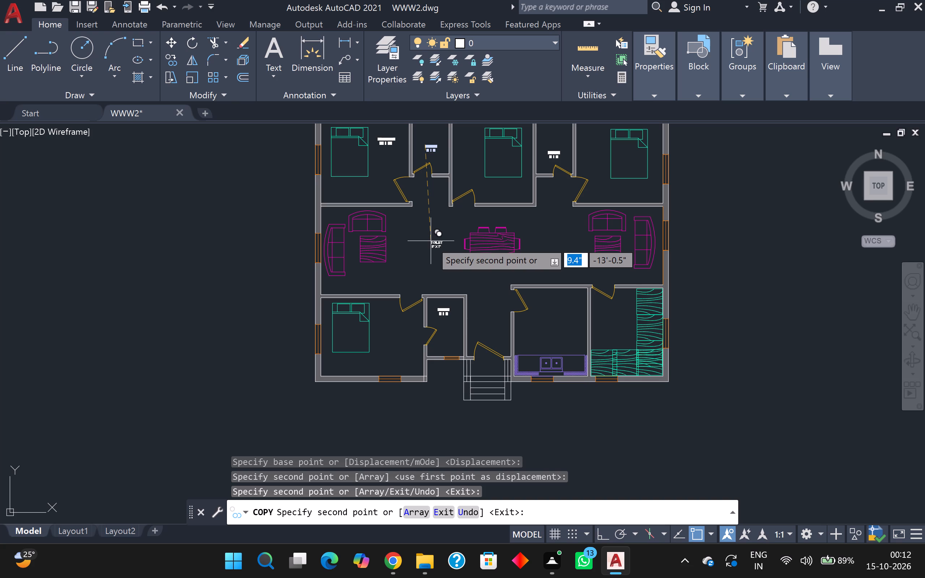
pyautogui.press('Escape')
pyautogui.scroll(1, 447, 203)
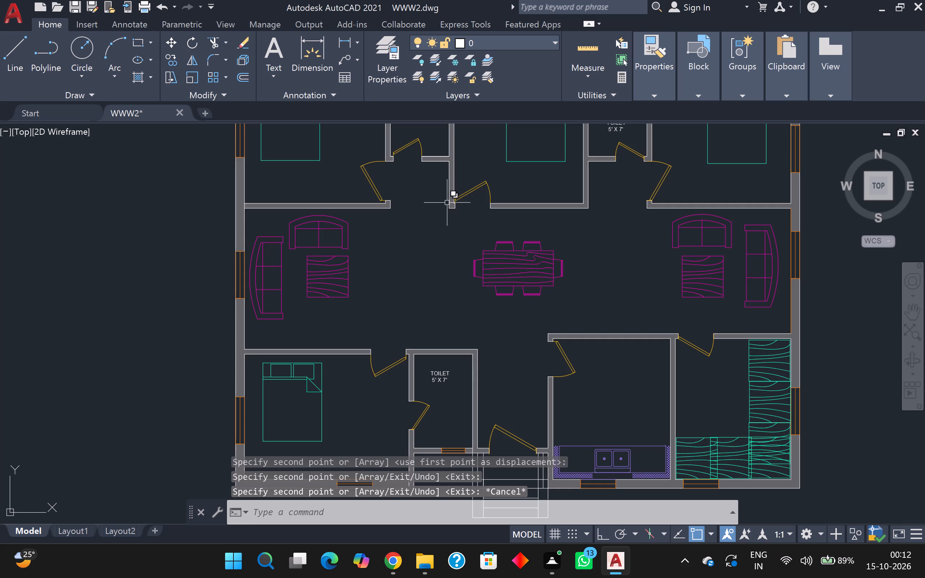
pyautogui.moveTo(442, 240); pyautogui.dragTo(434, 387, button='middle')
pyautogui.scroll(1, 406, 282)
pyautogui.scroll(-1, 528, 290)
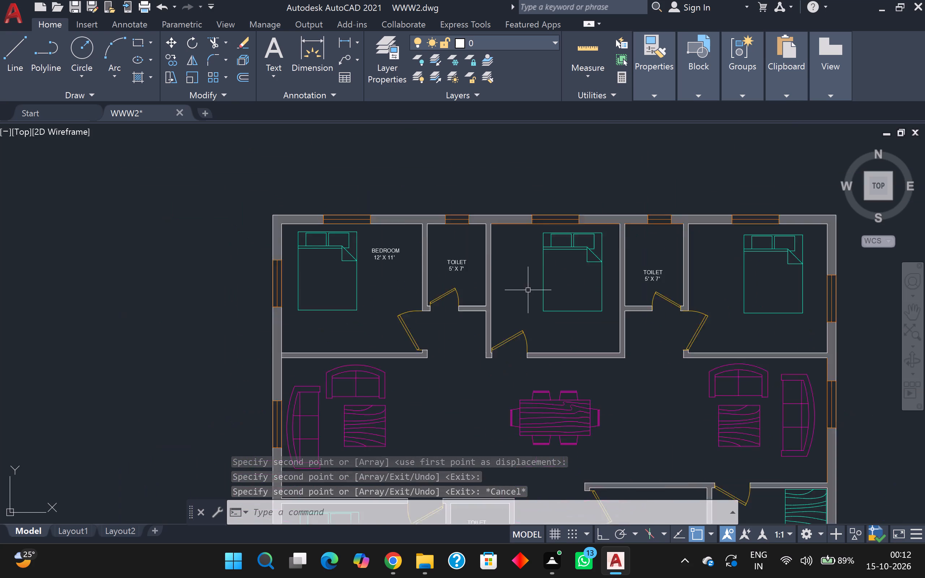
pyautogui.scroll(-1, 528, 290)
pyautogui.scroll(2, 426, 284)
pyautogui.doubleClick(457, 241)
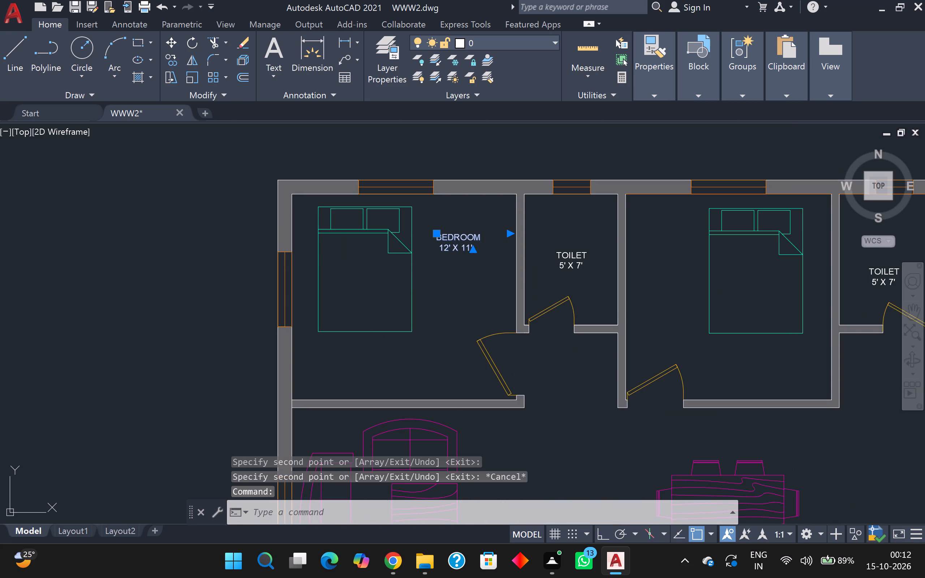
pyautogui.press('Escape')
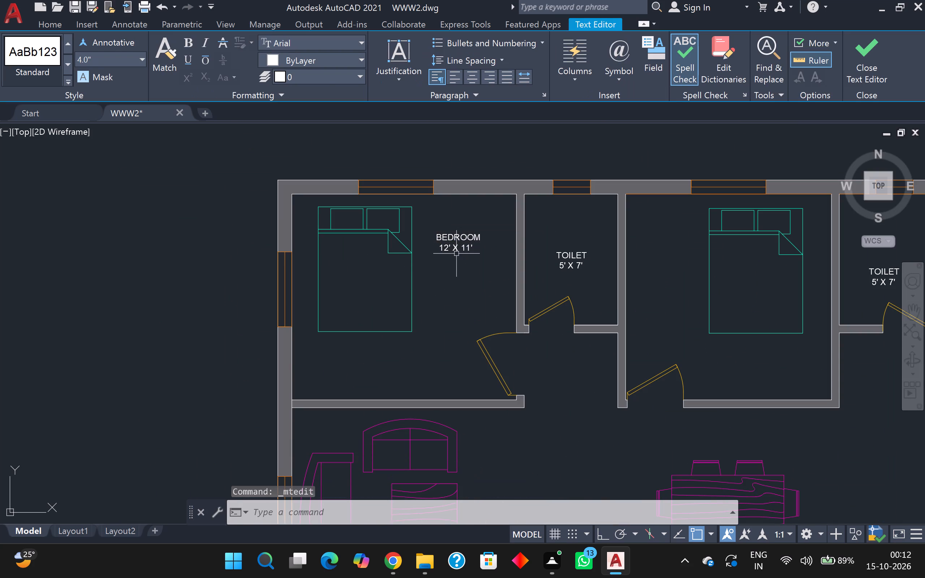
# Copy the BEDROOM 12' X 11' label from the northwest bedroom into the north-middle and northeast bedrooms, beside their beds.
pyautogui.click(456, 239)
pyautogui.press('c')
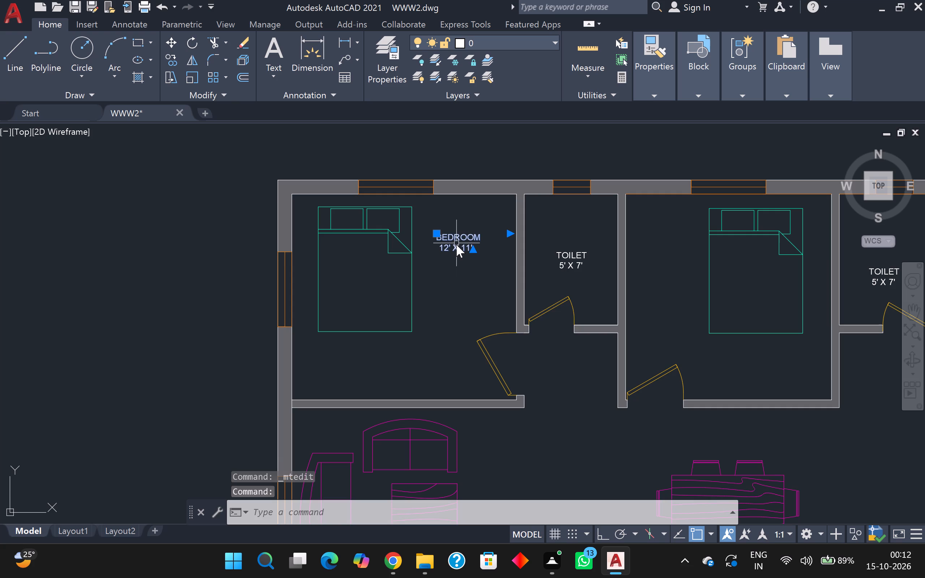
pyautogui.press('o')
pyautogui.press('Return')
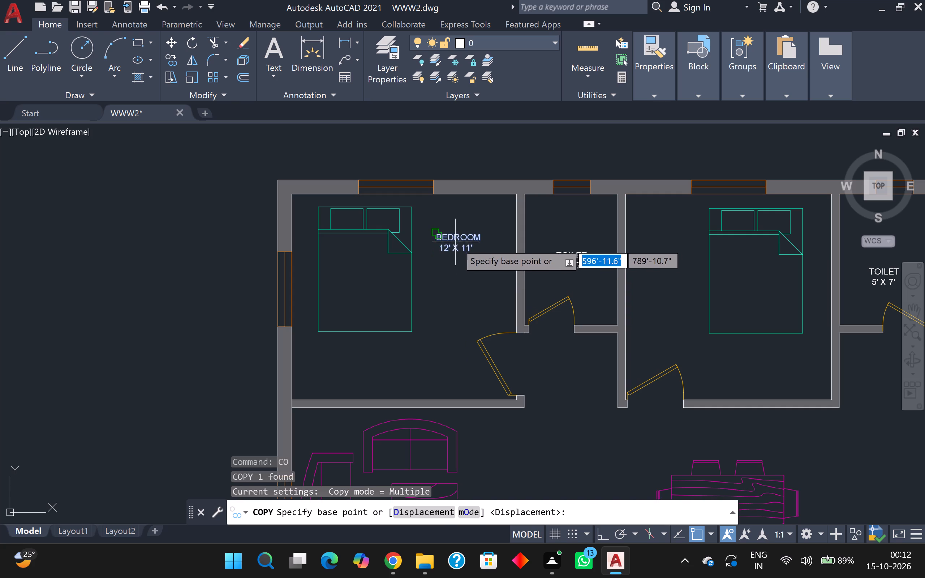
pyautogui.click(452, 237)
pyautogui.scroll(1, 679, 295)
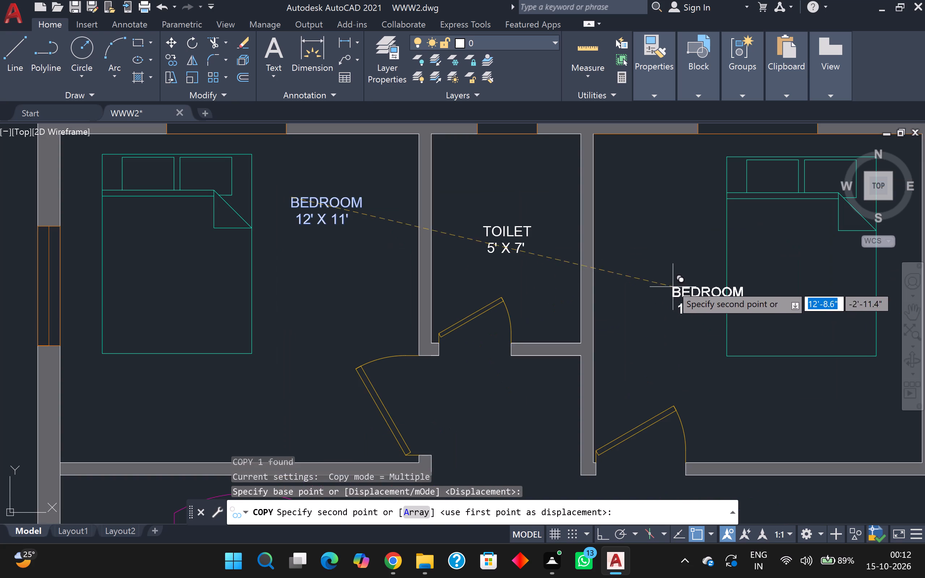
pyautogui.click(649, 244)
pyautogui.moveTo(633, 238); pyautogui.dragTo(270, 238, button='middle')
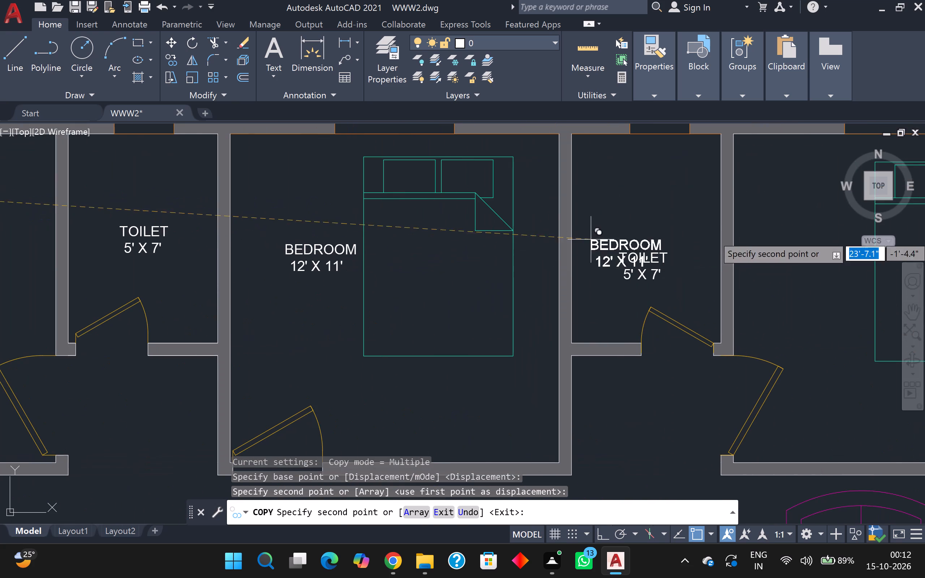
pyautogui.moveTo(836, 225); pyautogui.dragTo(609, 244, button='middle')
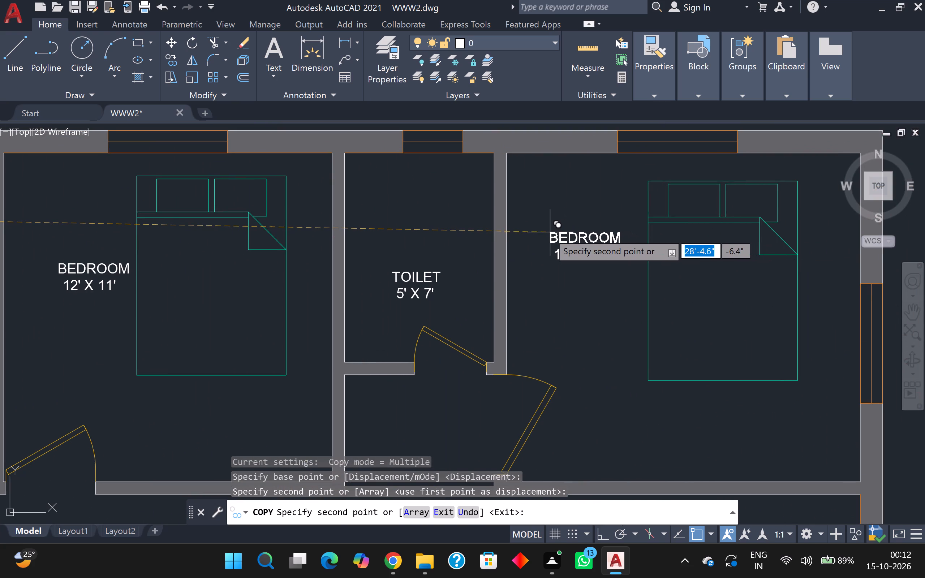
pyautogui.click(548, 231)
# Place another copy of the BEDROOM label in the southwest bedroom, southeast of the bed.
pyautogui.scroll(-2, 548, 230)
pyautogui.moveTo(566, 276); pyautogui.dragTo(569, 276, button='middle')
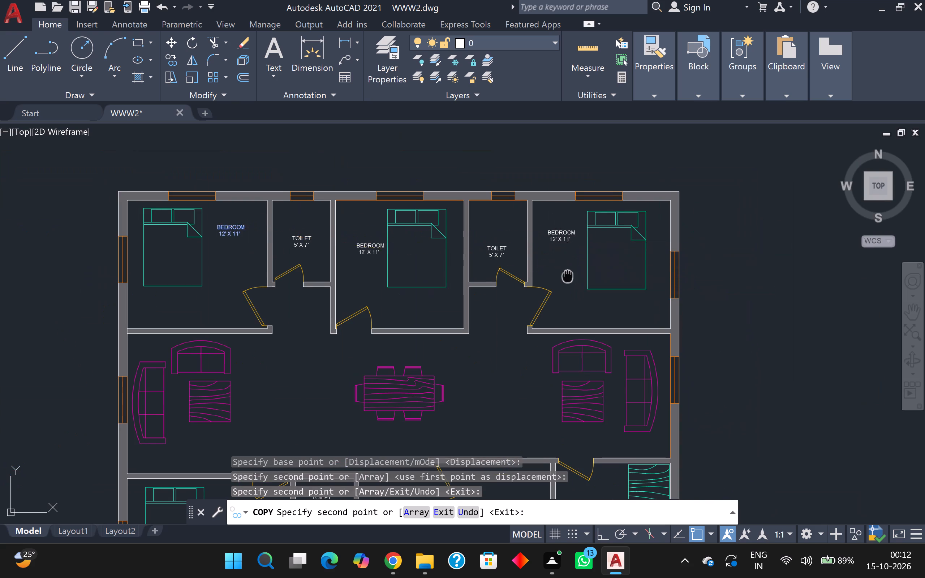
pyautogui.moveTo(569, 276); pyautogui.dragTo(626, 174, button='middle')
pyautogui.moveTo(547, 303); pyautogui.dragTo(553, 285, button='middle')
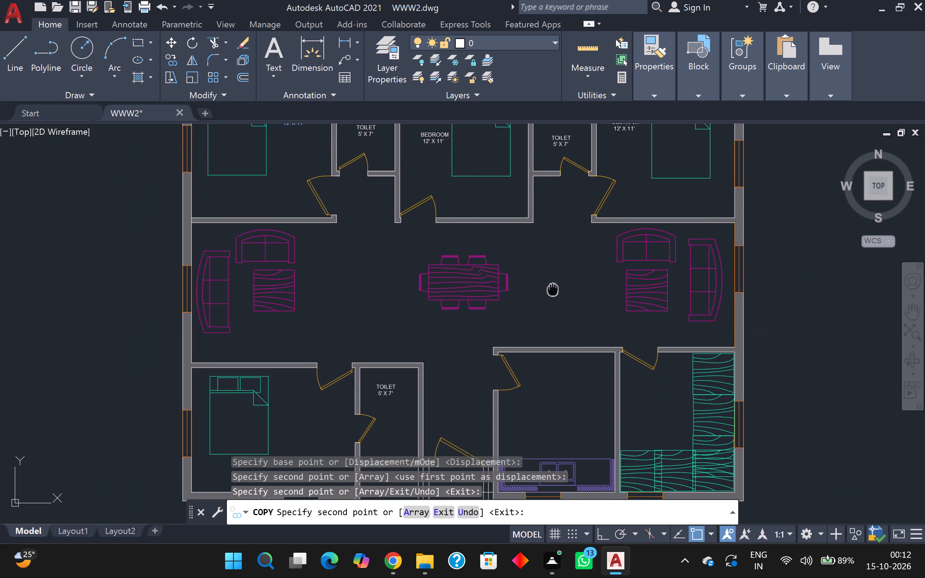
pyautogui.moveTo(553, 285); pyautogui.dragTo(571, 231, button='middle')
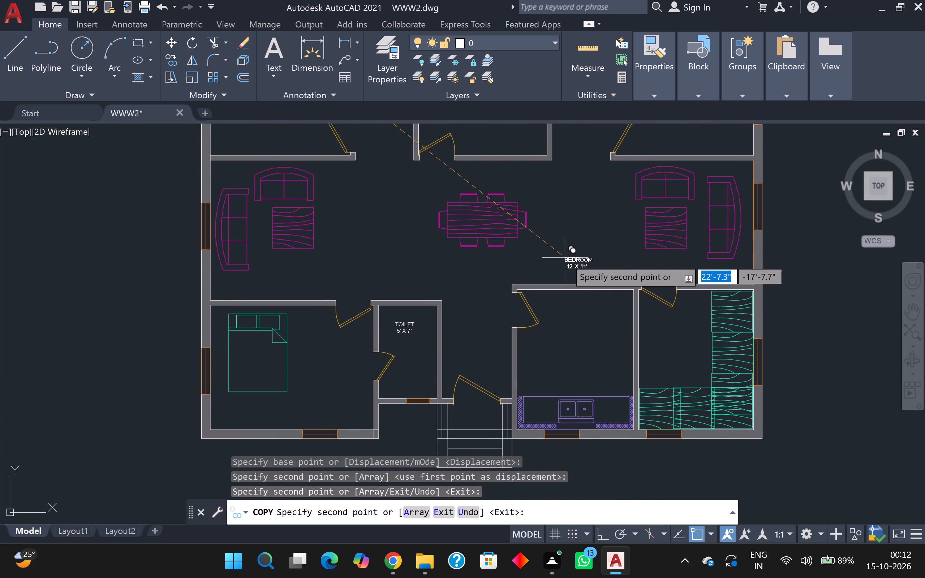
pyautogui.click(314, 381)
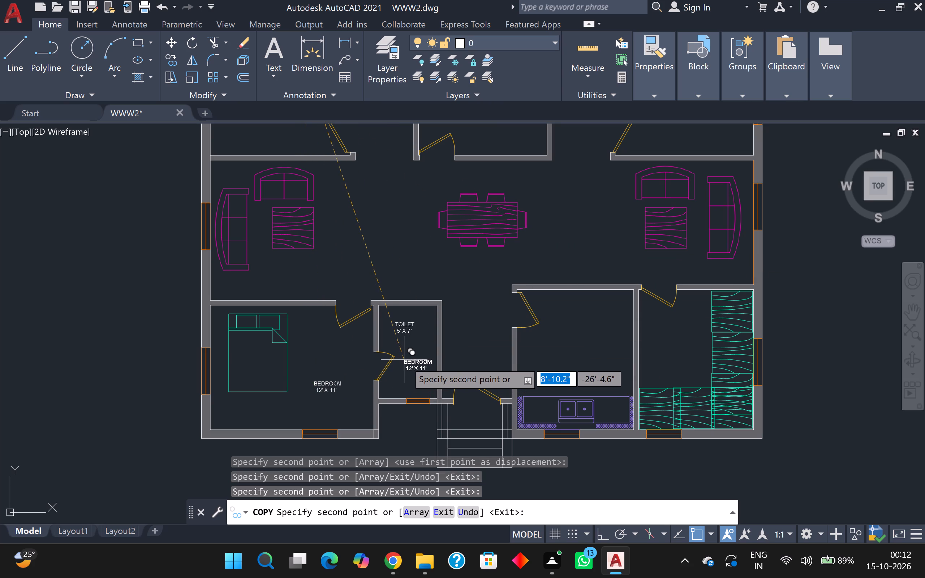
pyautogui.press('Escape')
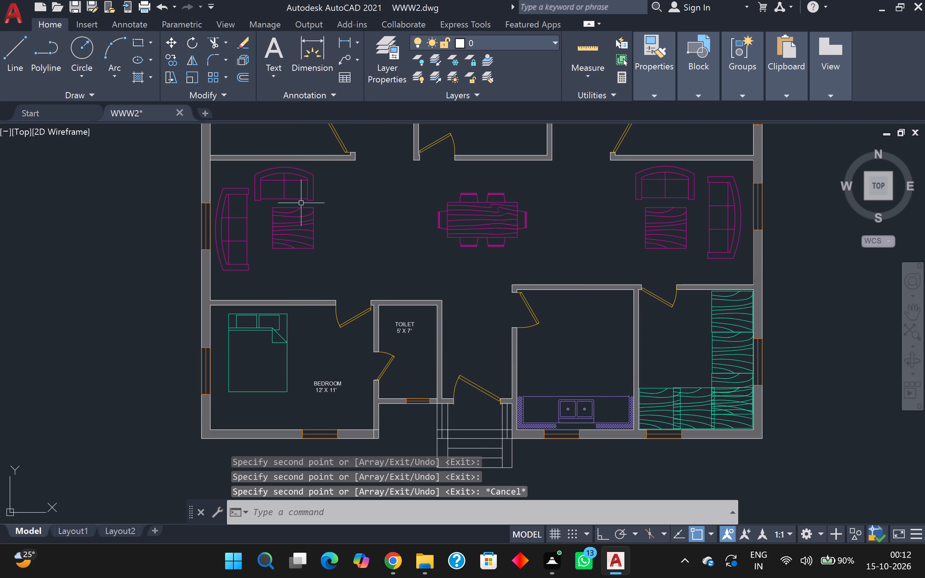
# Copy the southwest BEDROOM label into the central hall: southeast of the west coffee table, southeast of the dining table, and on the east coffee table.
pyautogui.click(328, 385)
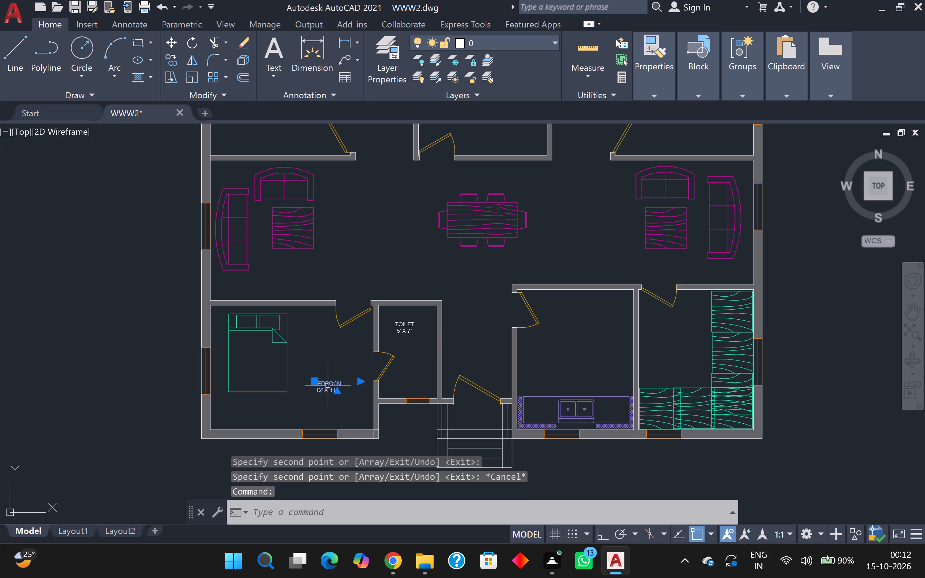
pyautogui.write('CO')
pyautogui.press('Return')
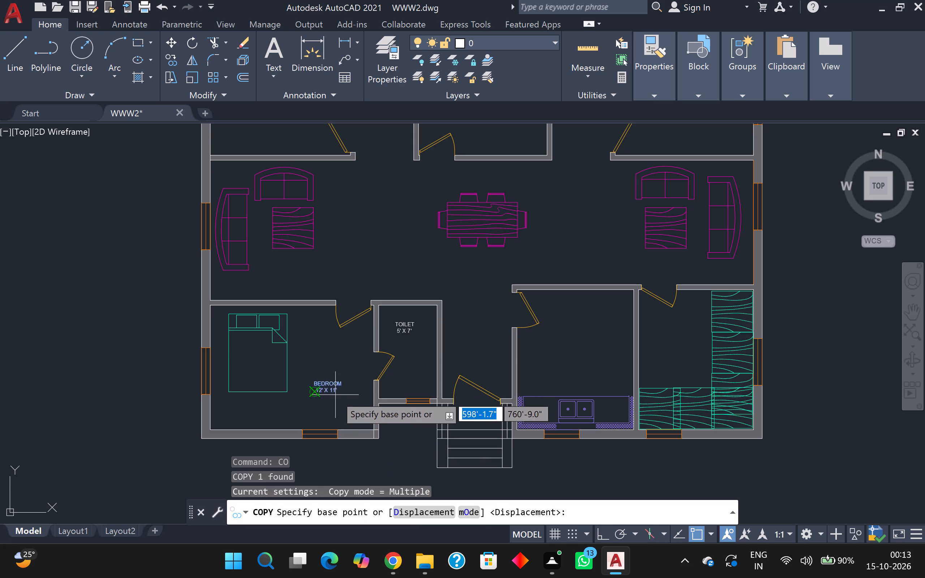
pyautogui.moveTo(329, 388); pyautogui.dragTo(326, 384)
pyautogui.click(313, 281)
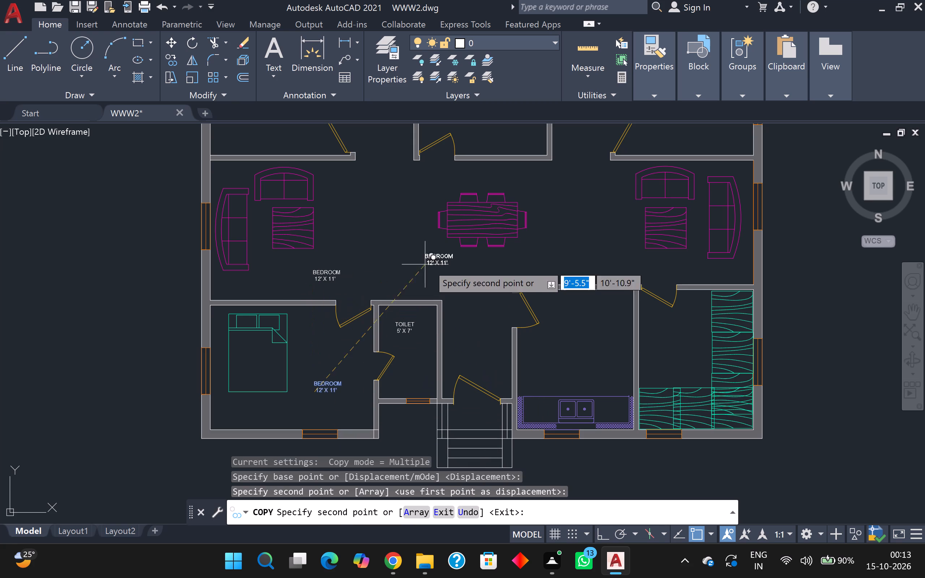
pyautogui.click(544, 253)
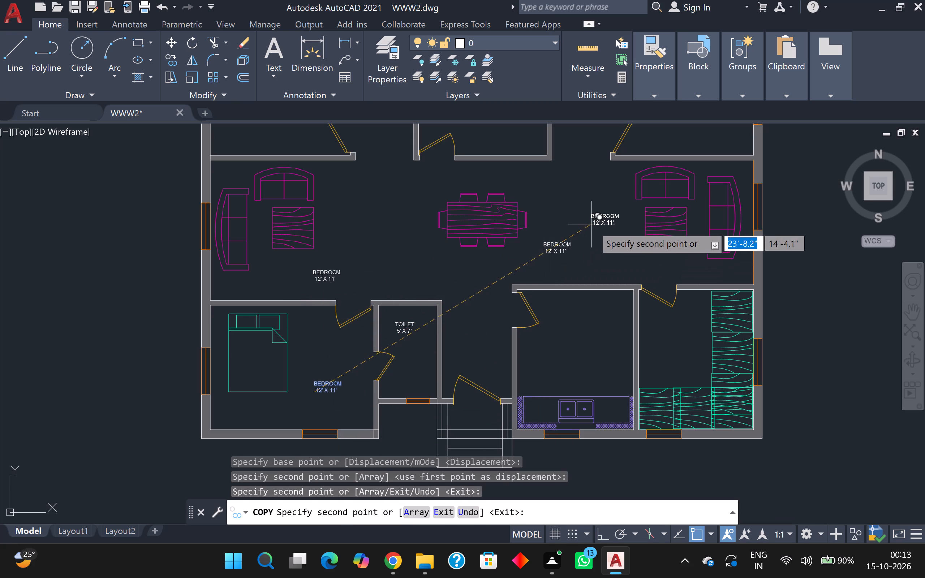
pyautogui.scroll(1, 623, 232)
pyautogui.moveTo(622, 229); pyautogui.dragTo(593, 303, button='middle')
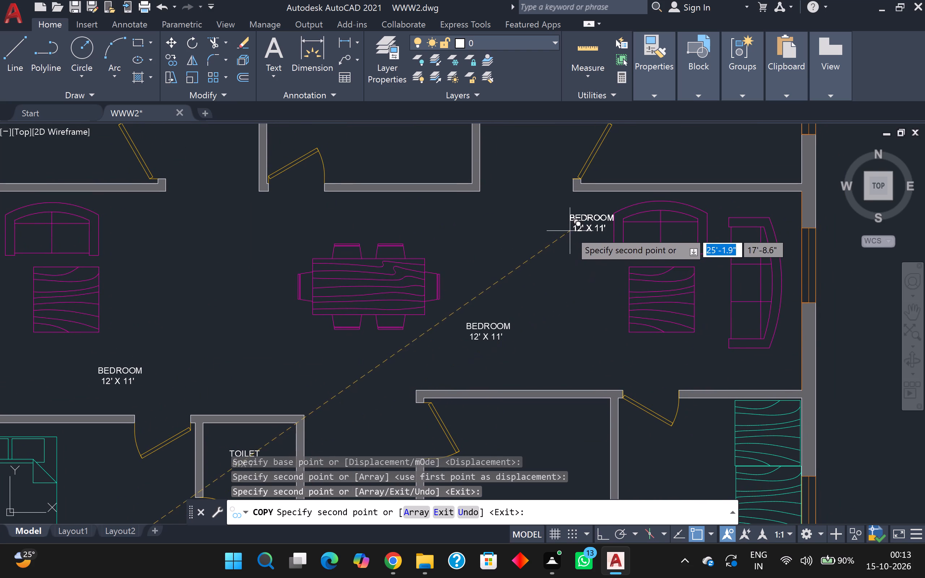
pyautogui.click(636, 299)
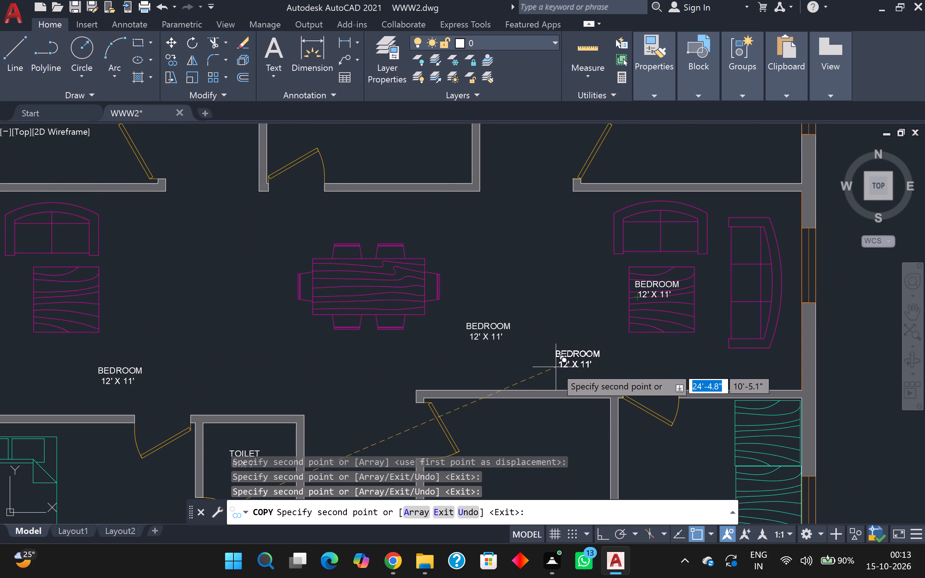
pyautogui.press('Escape')
# Replace BEDROOM with DRAWING in the label near the west sofa set, with the dimensions on the line below.
pyautogui.doubleClick(132, 374)
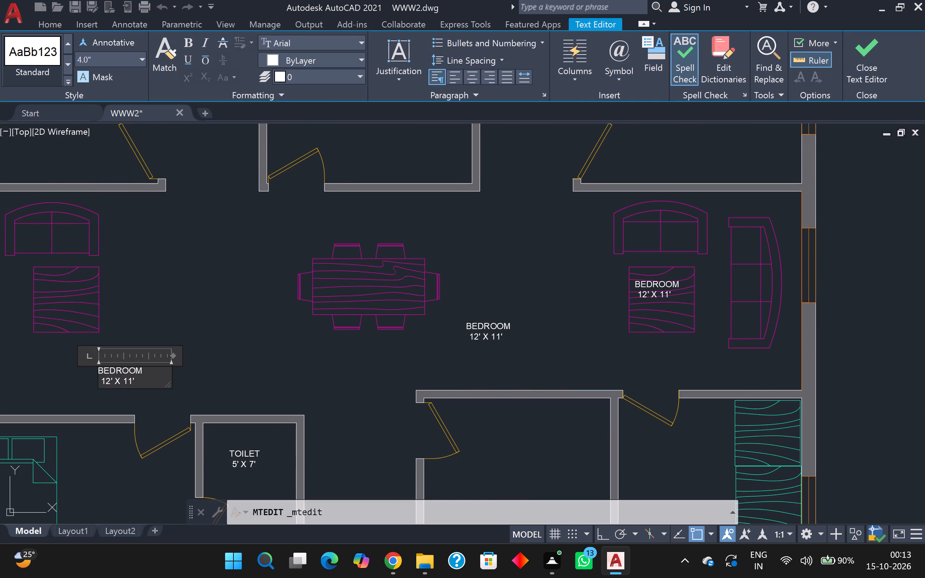
pyautogui.moveTo(145, 372); pyautogui.dragTo(99, 374)
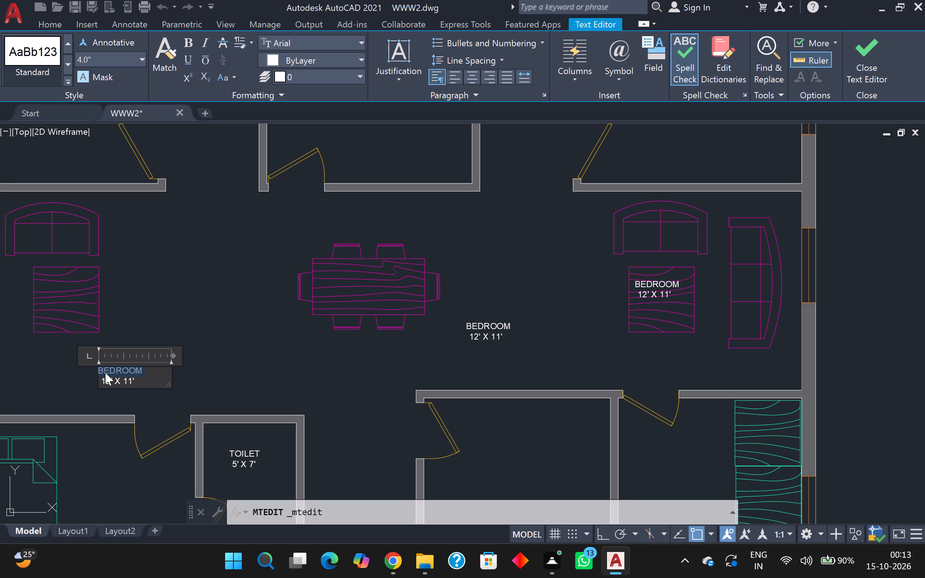
pyautogui.press('BackSpace')
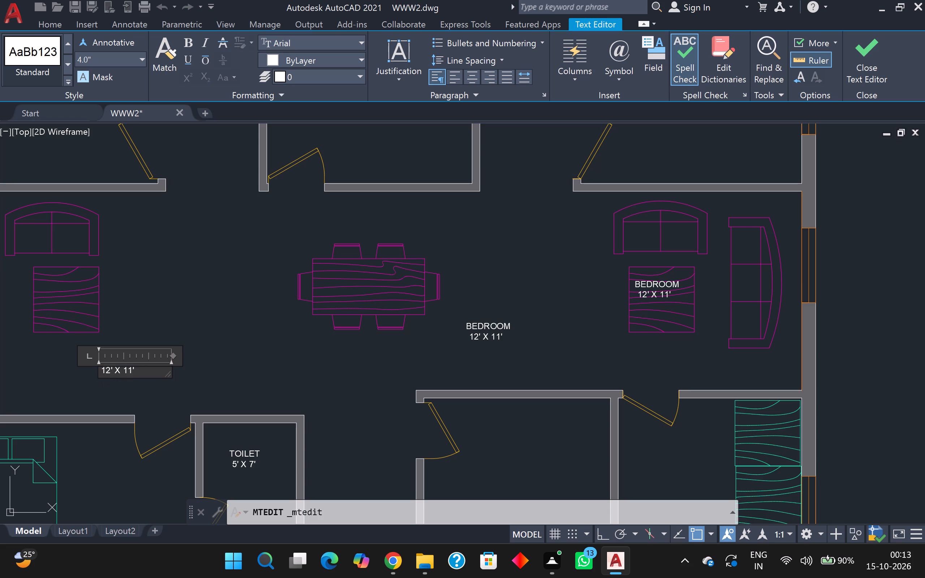
pyautogui.press('space')
pyautogui.write('DRAW')
pyautogui.write('ING')
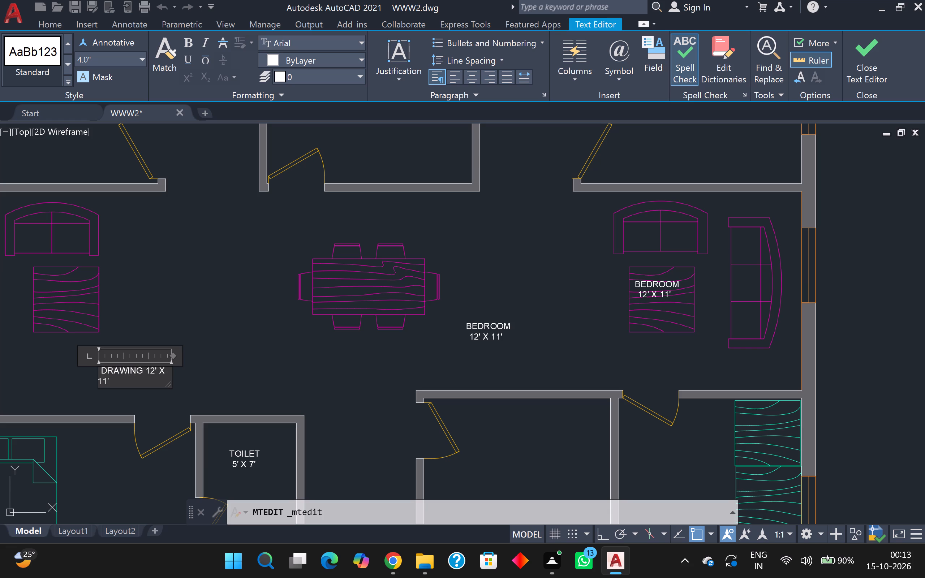
pyautogui.press('Return')
# Change the dimension line of the DRAWING label to "14 X 12'".
pyautogui.click(108, 383)
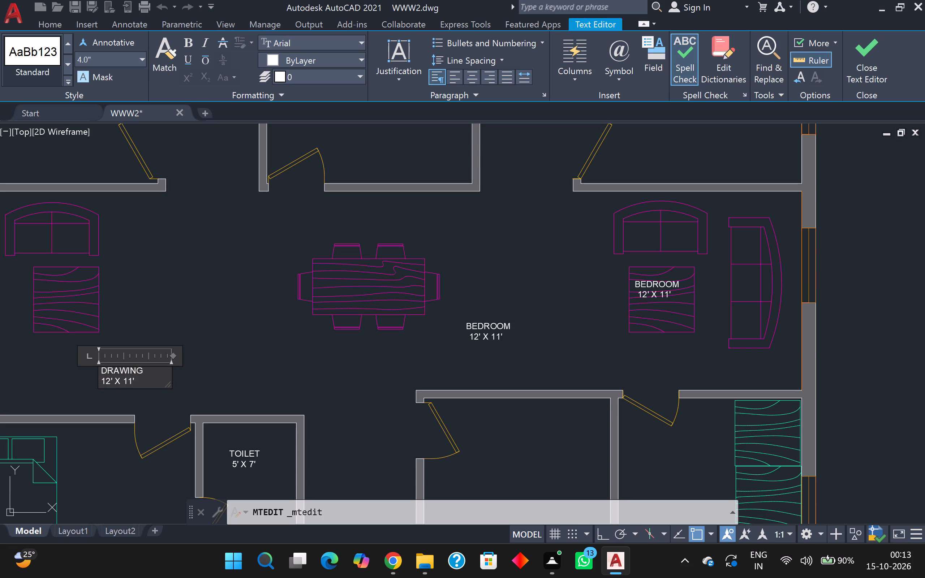
pyautogui.scroll(2, 117, 393)
pyautogui.click(105, 376)
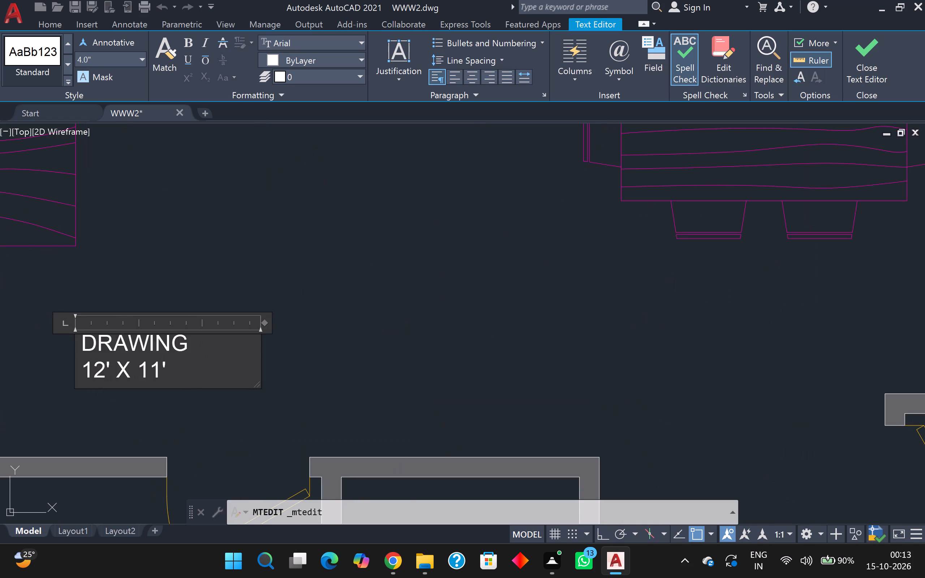
pyautogui.press('Delete')
pyautogui.press('4')
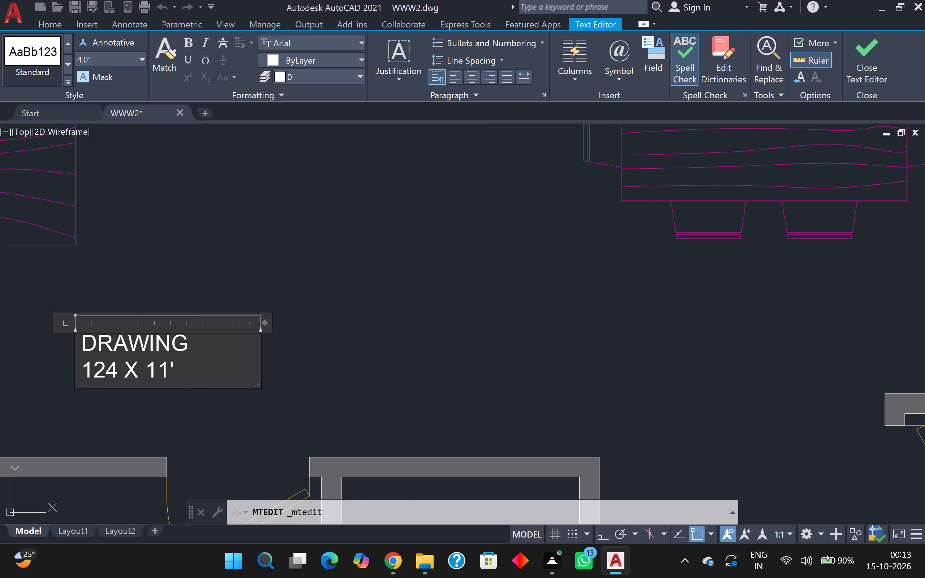
pyautogui.press('BackSpace')
pyautogui.press('BackSpace')
pyautogui.press('4')
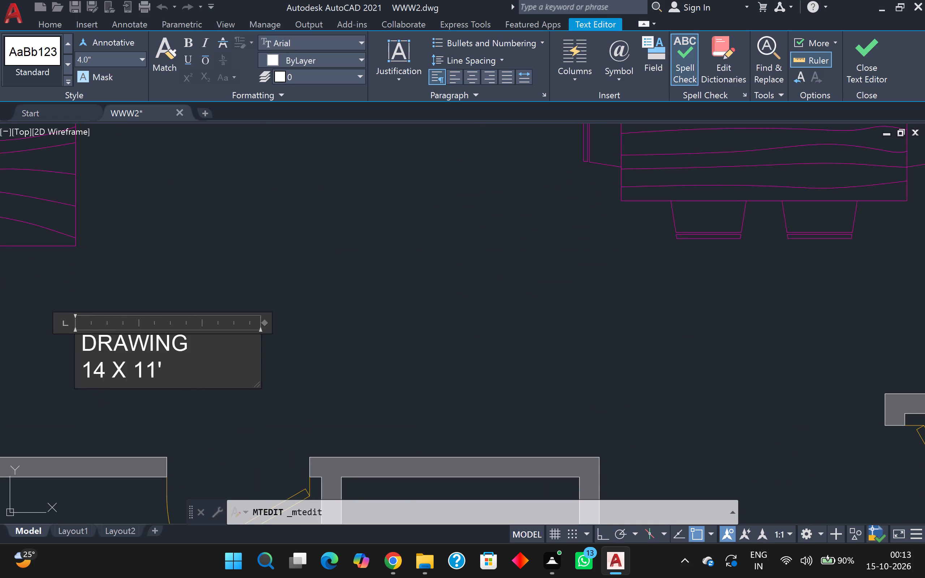
pyautogui.click(159, 381)
pyautogui.press('BackSpace')
pyautogui.press('2')
pyautogui.click(314, 355)
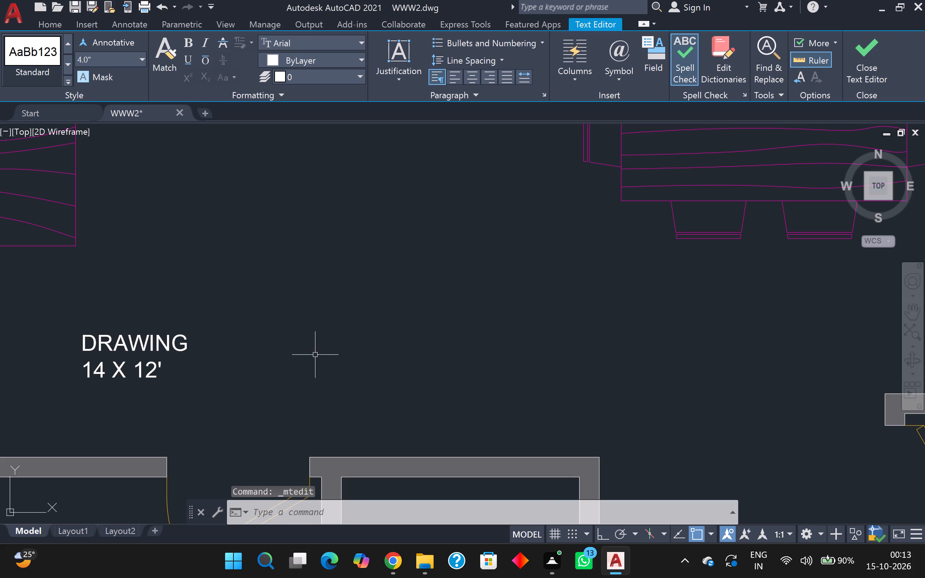
# Replace BEDROOM with DINING in the label southeast of the dining table.
pyautogui.scroll(-2, 310, 351)
pyautogui.moveTo(310, 344); pyautogui.dragTo(184, 323, button='middle')
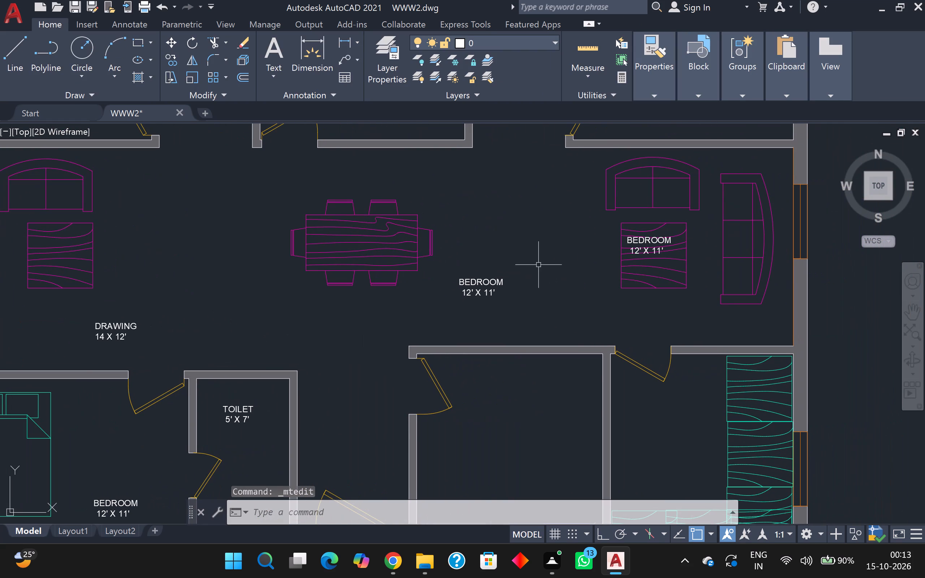
pyautogui.doubleClick(468, 288)
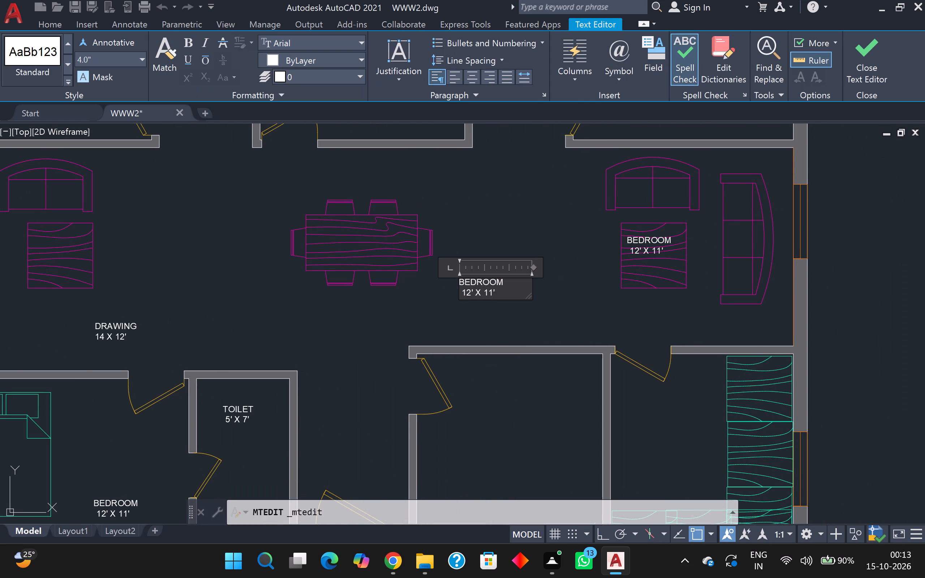
pyautogui.scroll(1, 495, 285)
pyautogui.scroll(-1, 499, 285)
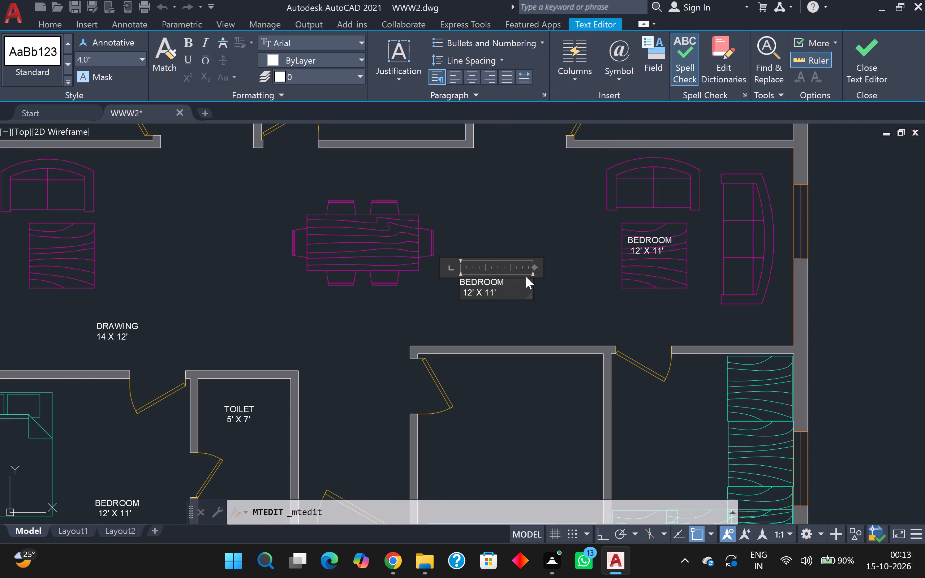
pyautogui.moveTo(523, 280); pyautogui.dragTo(466, 293)
pyautogui.moveTo(502, 281); pyautogui.dragTo(483, 280)
pyautogui.moveTo(483, 280); pyautogui.dragTo(461, 284)
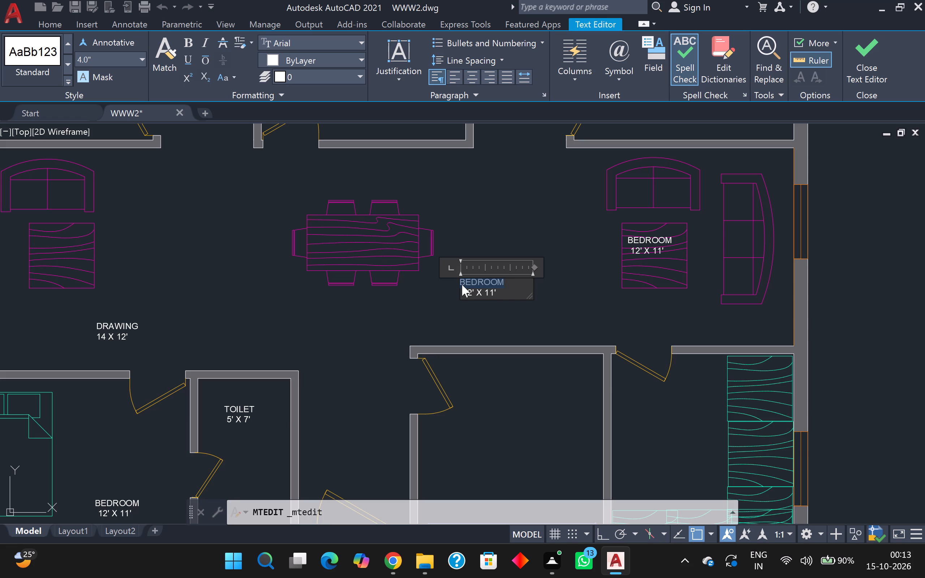
pyautogui.press('BackSpace')
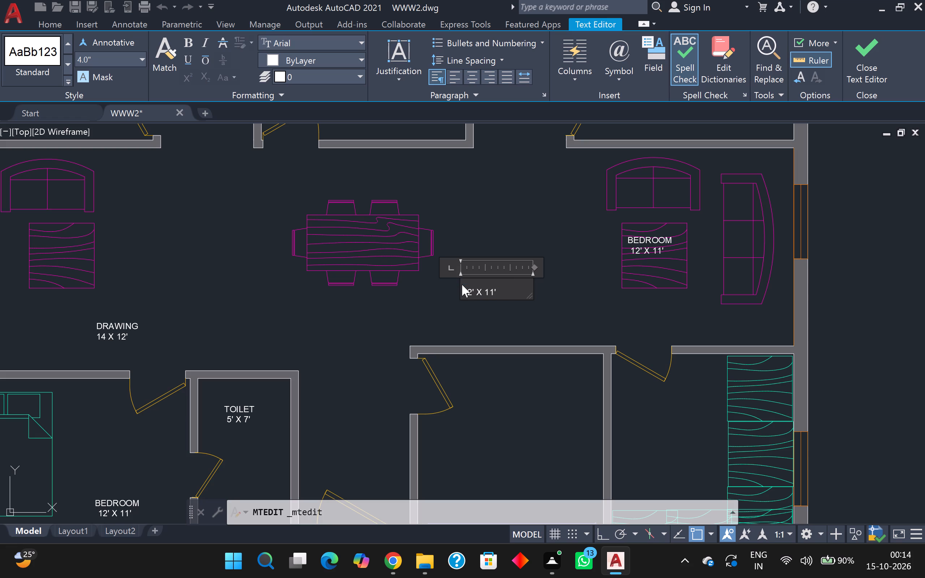
pyautogui.press('space')
pyautogui.write('DINING')
# Change the dimension line of the DINING label to 16' X 10' and save the text changes.
pyautogui.scroll(-2, 460, 318)
pyautogui.scroll(2, 482, 305)
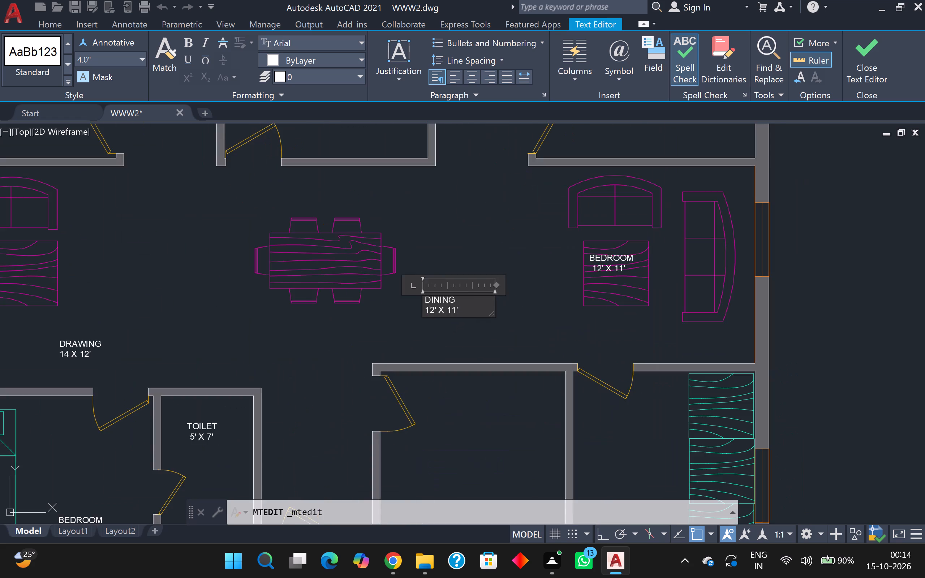
pyautogui.scroll(2, 462, 314)
pyautogui.click(408, 304)
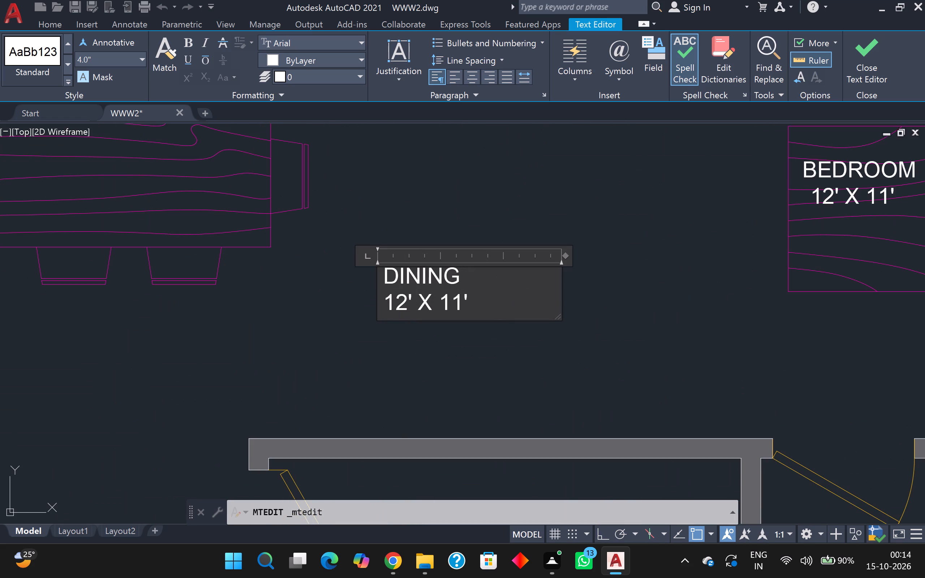
pyautogui.press('BackSpace')
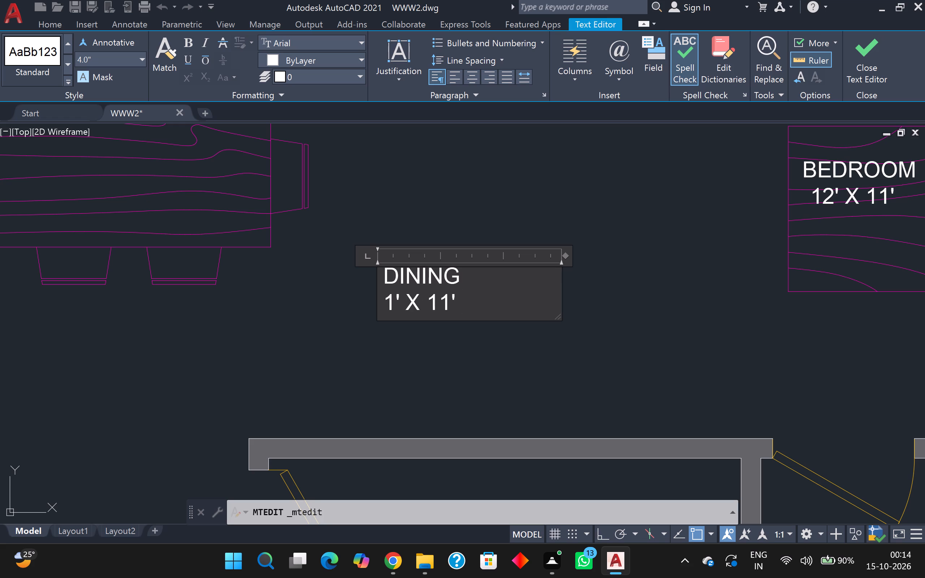
pyautogui.press('6')
pyautogui.click(468, 307)
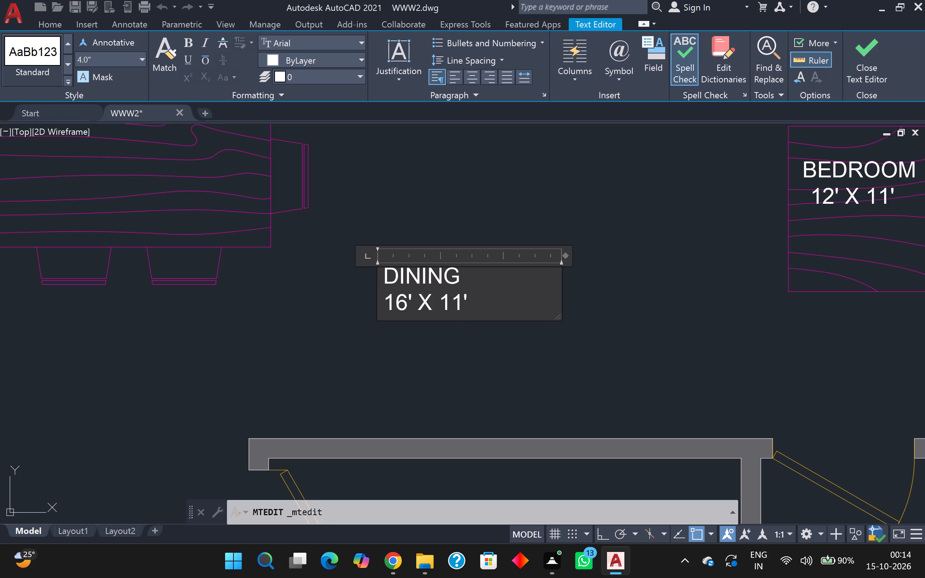
pyautogui.click(463, 307)
pyautogui.press('BackSpace')
pyautogui.press('0')
pyautogui.press('Escape')
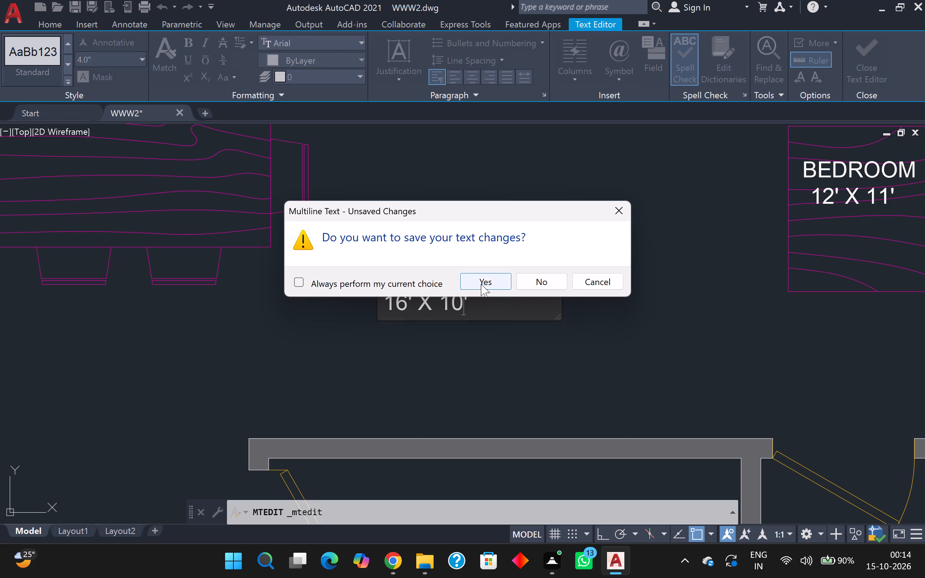
pyautogui.click(481, 284)
pyautogui.scroll(-2, 484, 283)
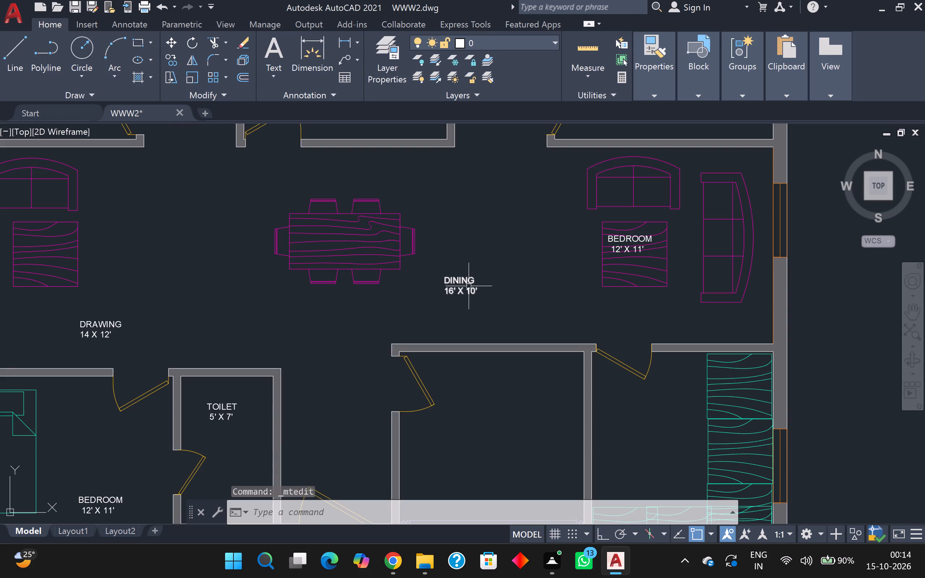
# Move the DINING label southwest so it sits just below the dining table.
pyautogui.click(466, 284)
pyautogui.press('m')
pyautogui.press('Return')
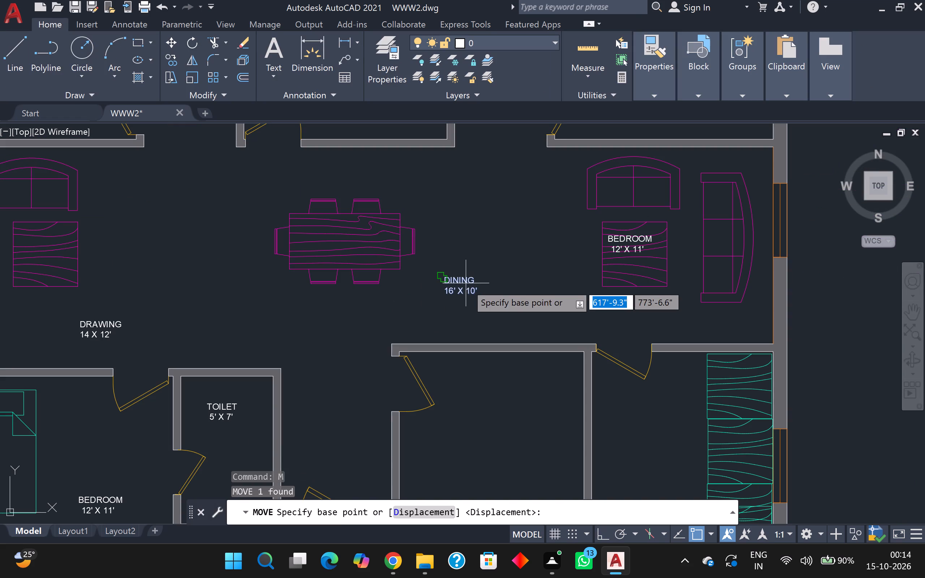
pyautogui.click(464, 284)
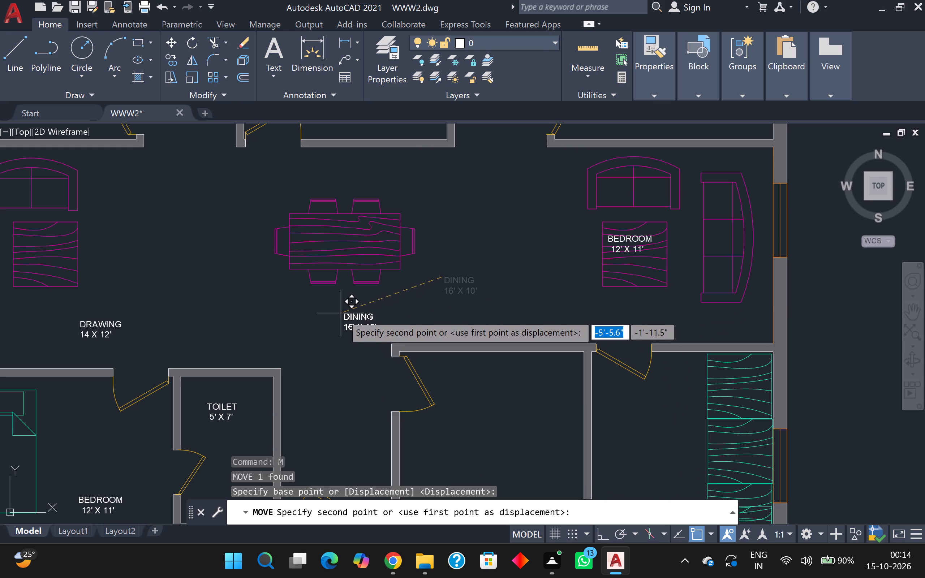
pyautogui.click(334, 310)
pyautogui.scroll(-1, 471, 301)
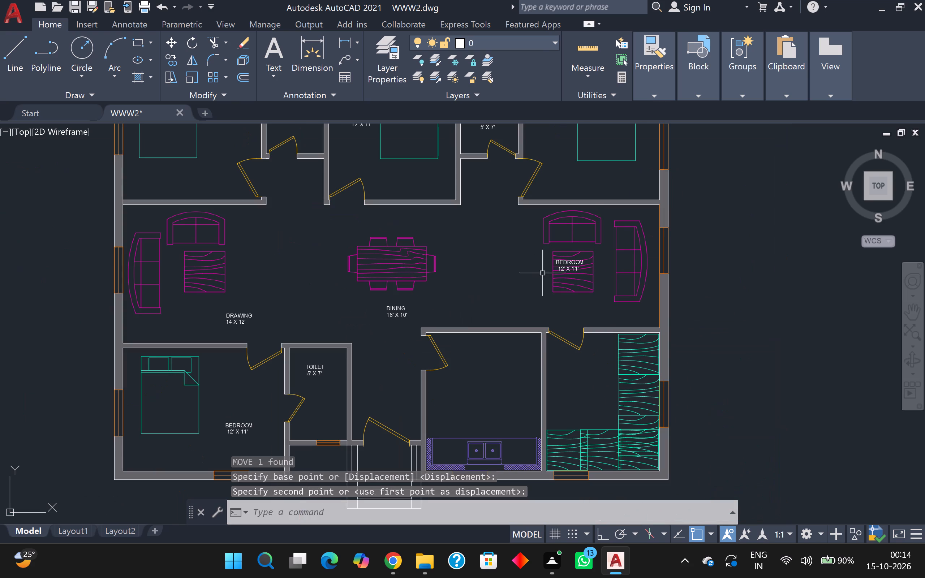
# Replace BEDROOM with FAMILY LOUNGE in the label on the east coffee table, keeping the dimensions on the line below.
pyautogui.scroll(2, 571, 269)
pyautogui.doubleClick(559, 253)
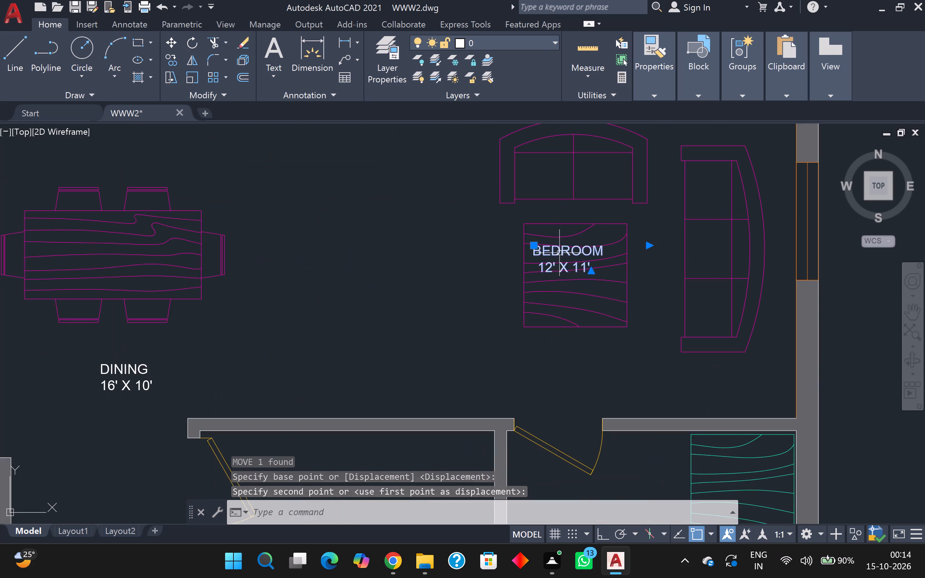
pyautogui.scroll(2, 588, 266)
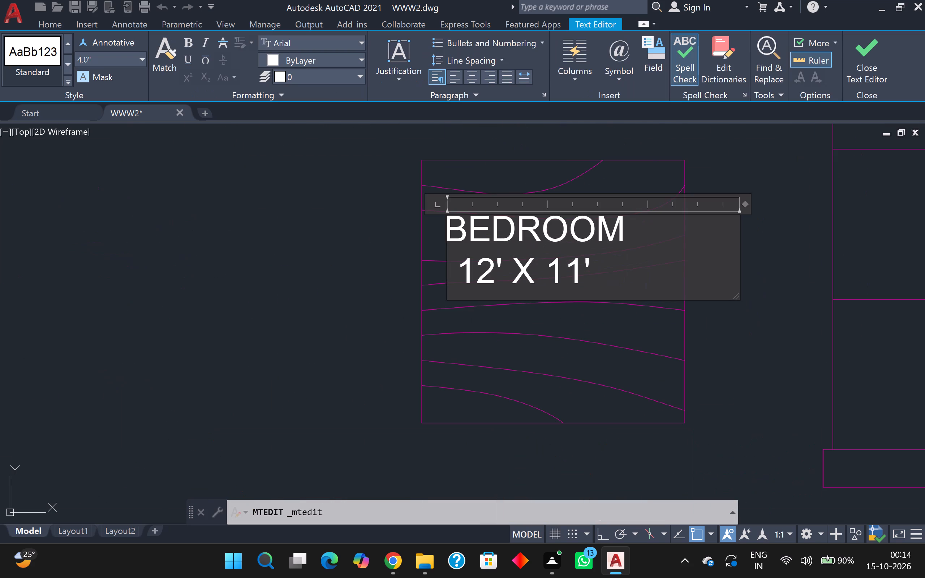
pyautogui.scroll(1, 588, 252)
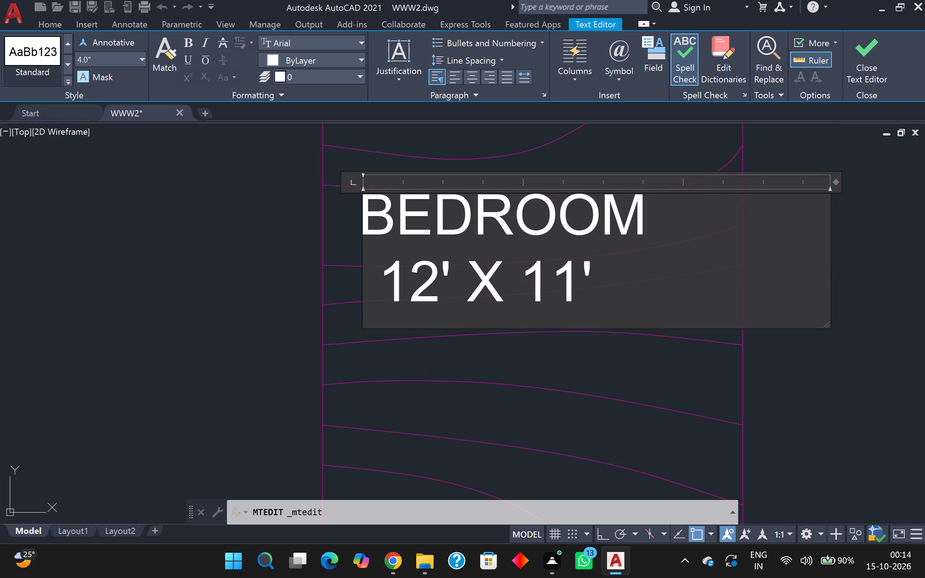
pyautogui.moveTo(659, 214); pyautogui.dragTo(365, 240)
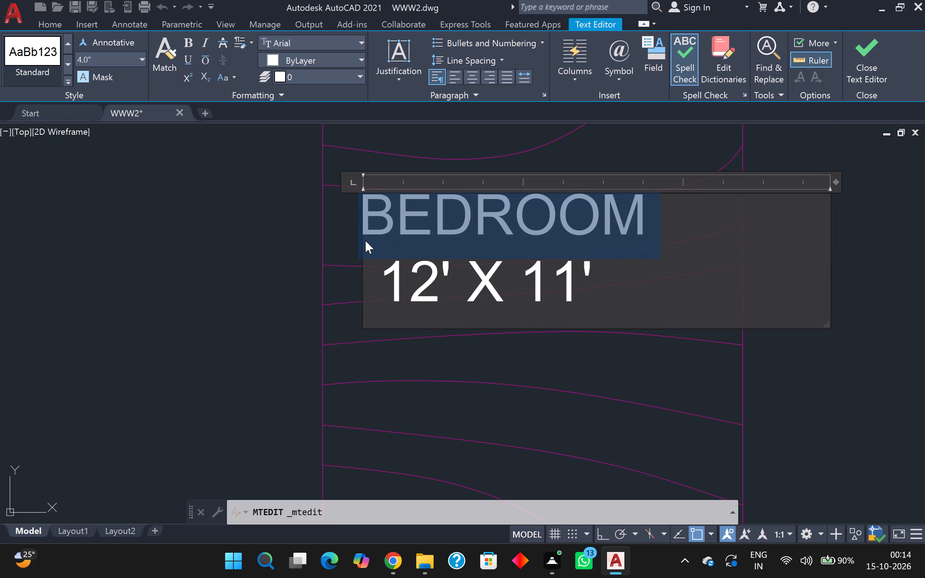
pyautogui.press('BackSpace')
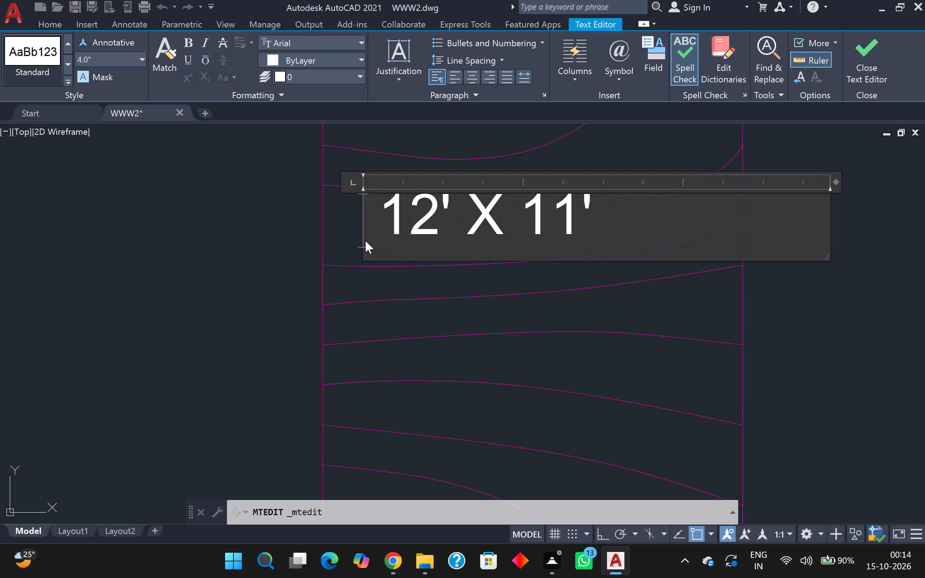
pyautogui.write('FAMILY')
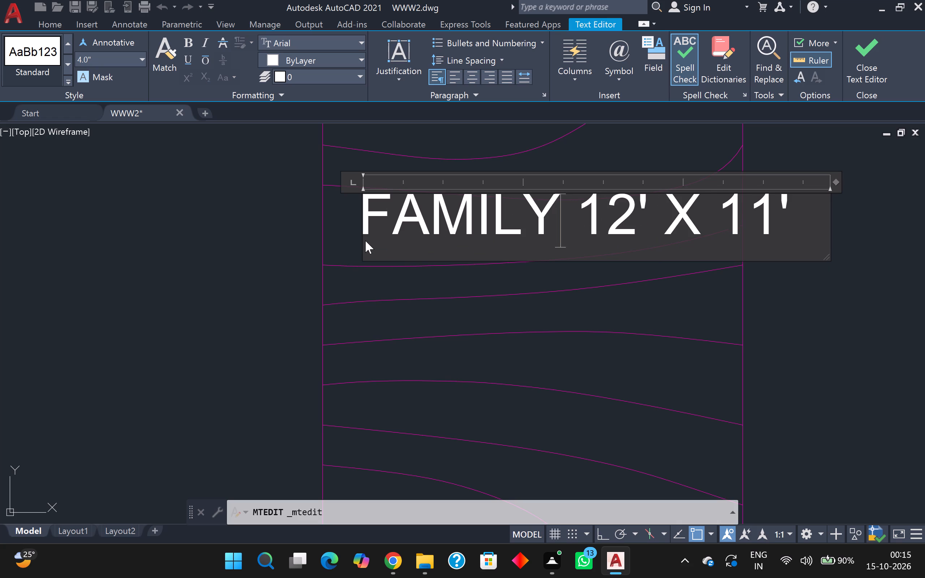
pyautogui.press('Return')
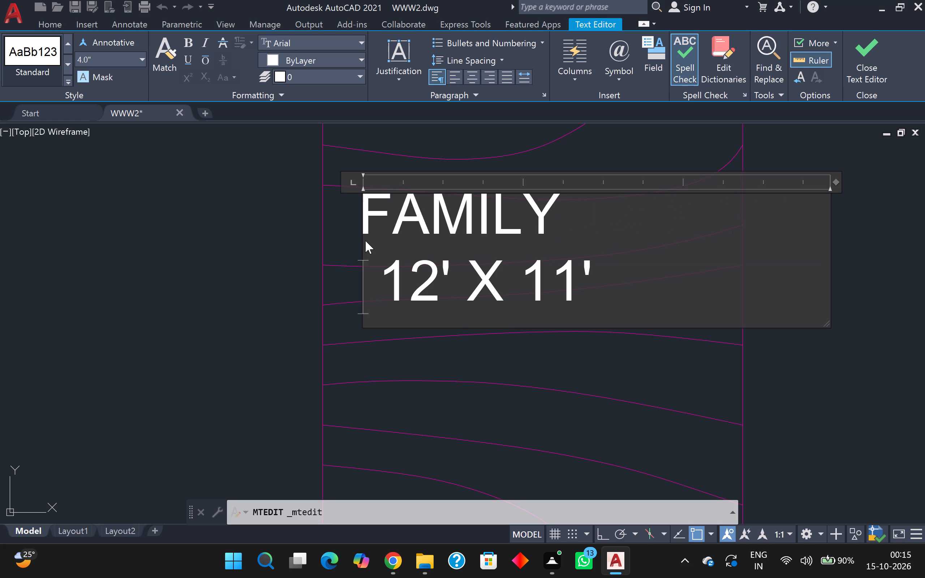
pyautogui.click(594, 204)
pyautogui.press('space')
pyautogui.write('LO')
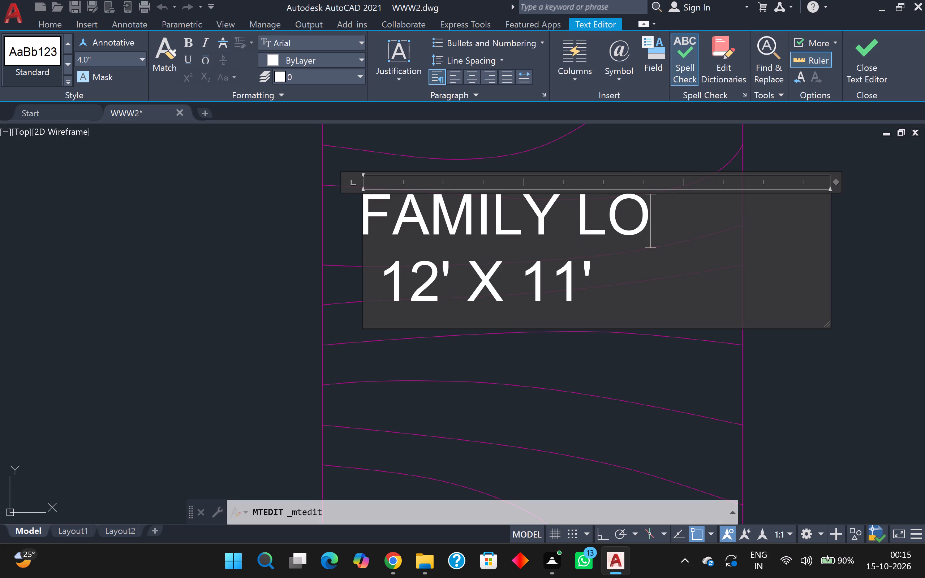
pyautogui.write('UNG')
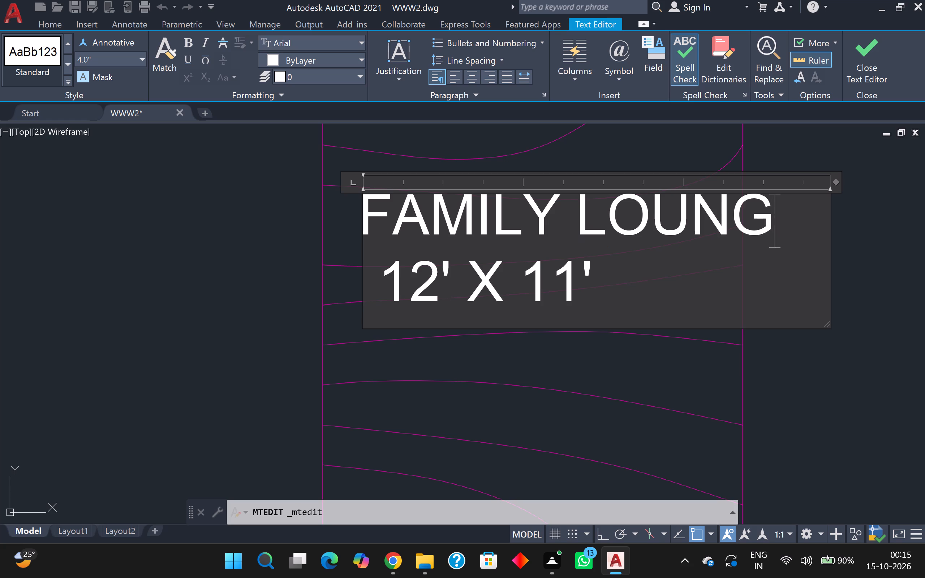
pyautogui.press('e')
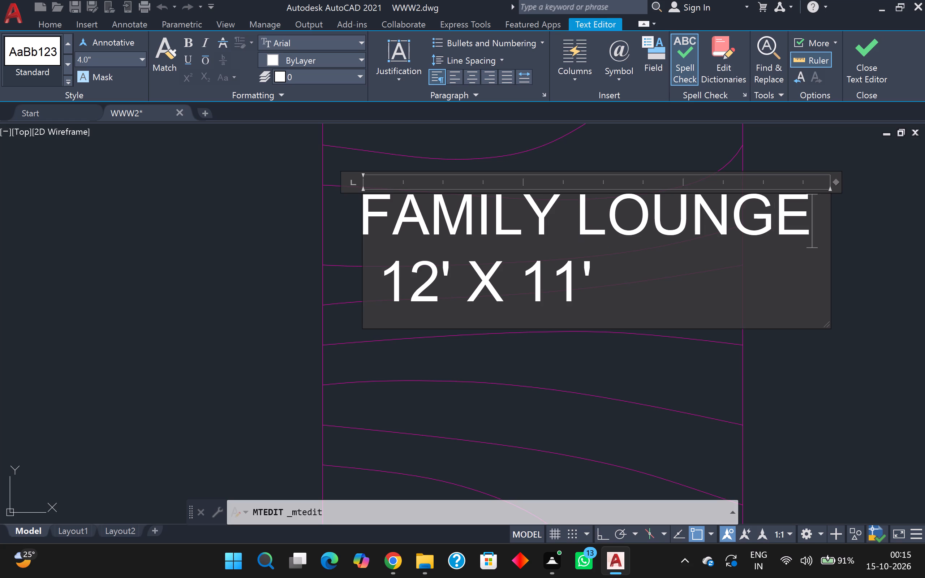
# Change the dimension line of the FAMILY LOUNGE label to 14' X 12' and finish the text edit.
pyautogui.click(444, 292)
pyautogui.press('BackSpace')
pyautogui.press('4')
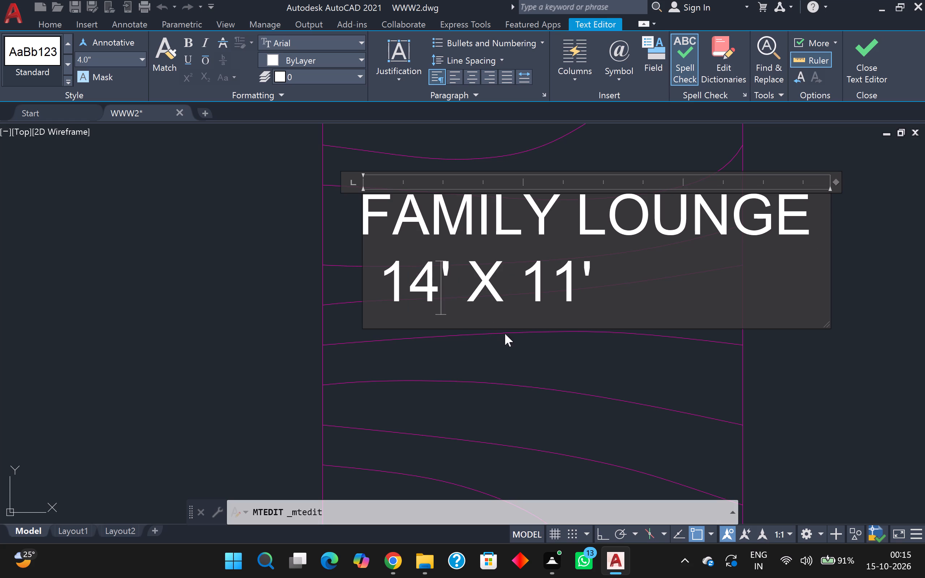
pyautogui.click(575, 293)
pyautogui.press('BackSpace')
pyautogui.press('2')
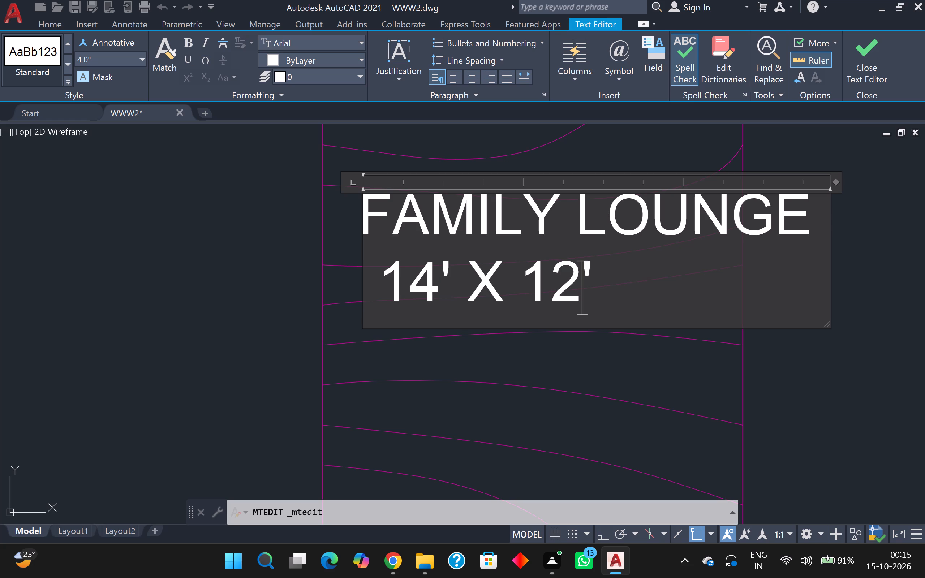
pyautogui.click(269, 261)
pyautogui.scroll(-3, 269, 260)
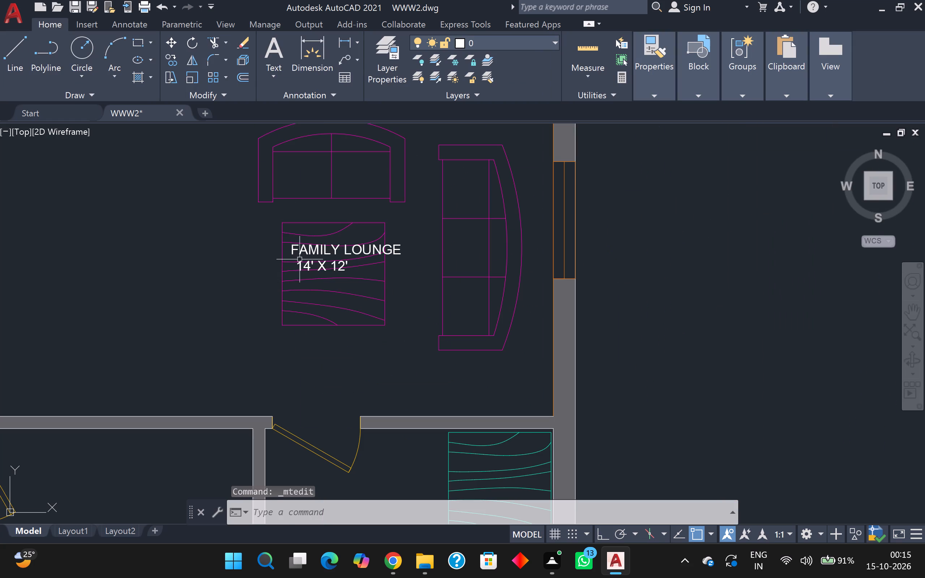
# Move the FAMILY LOUNGE label slightly southwest so it sits centrally across the coffee table.
pyautogui.click(330, 249)
pyautogui.click(337, 261)
pyautogui.click(342, 253)
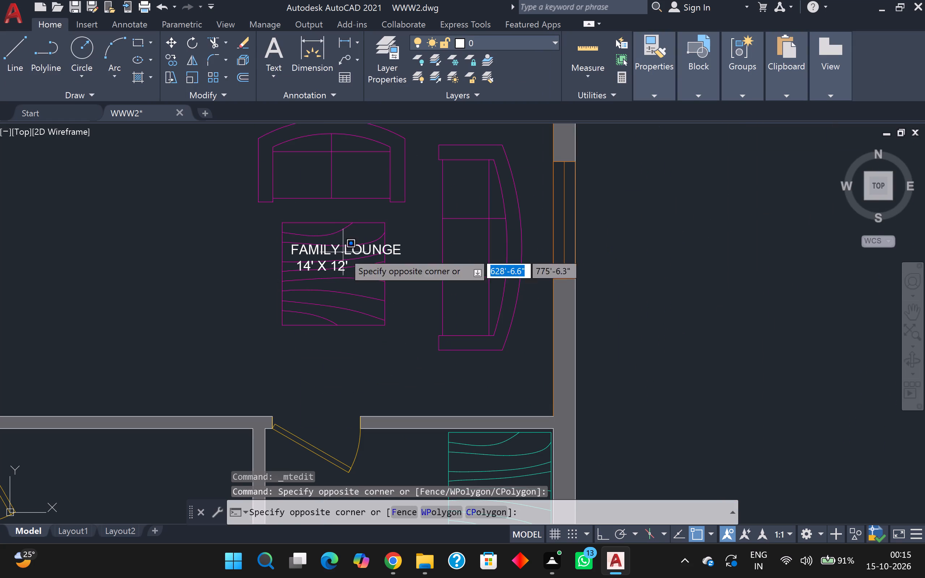
pyautogui.click(345, 250)
pyautogui.click(367, 248)
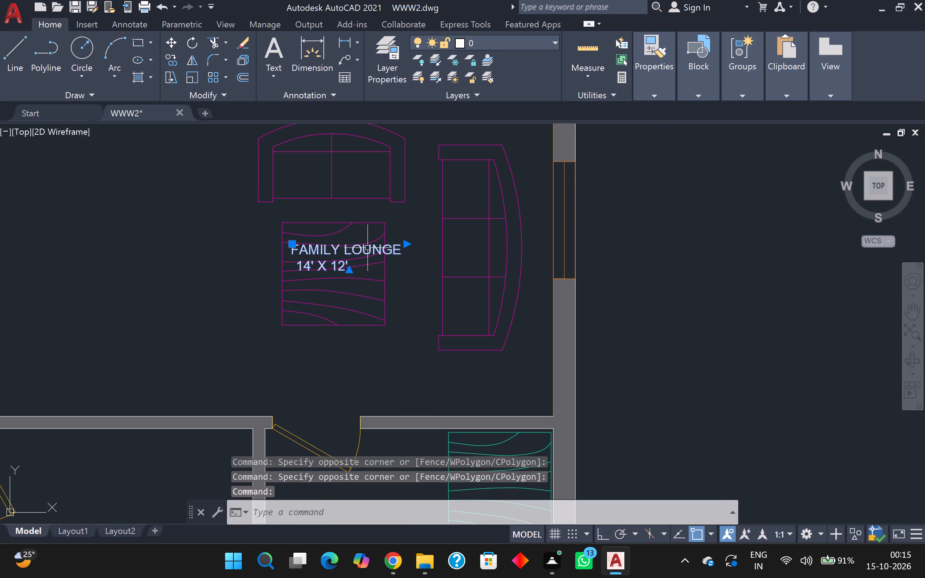
pyautogui.press('m')
pyautogui.press('Return')
pyautogui.click(367, 248)
pyautogui.scroll(1, 352, 260)
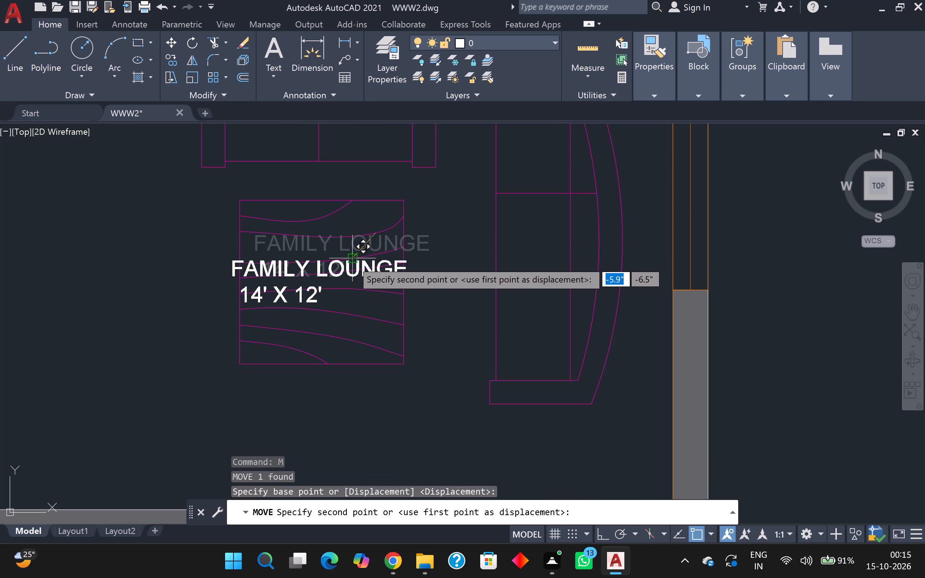
pyautogui.click(352, 255)
# Copy the DINING label into the room with the sink counter and into the adjoining room to its east.
pyautogui.scroll(-2, 352, 254)
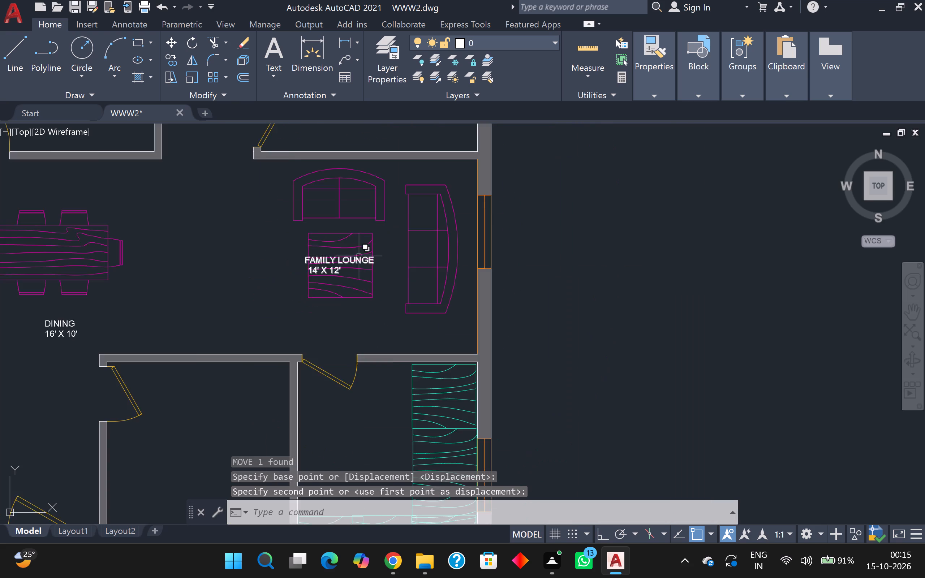
pyautogui.scroll(-2, 359, 256)
pyautogui.scroll(1, 331, 263)
pyautogui.scroll(1, 215, 293)
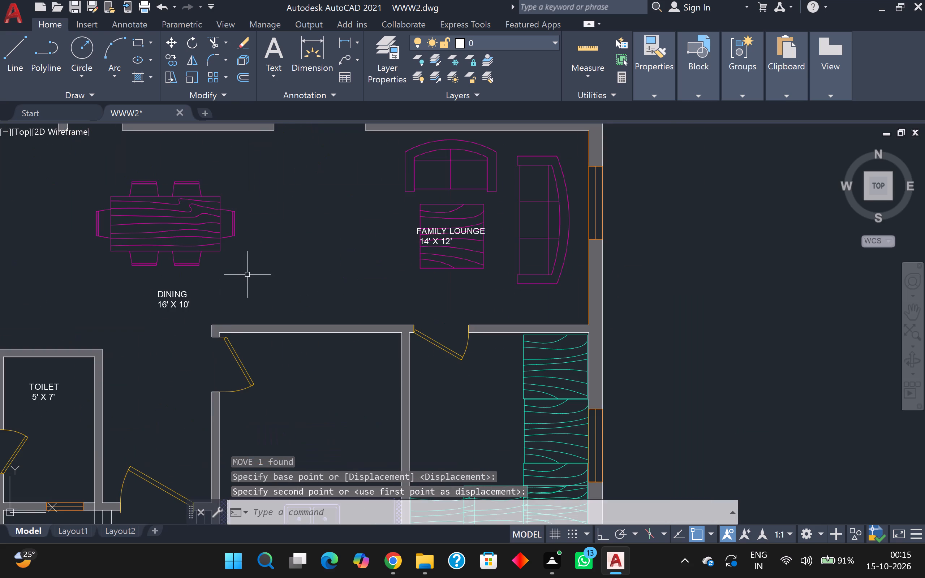
pyautogui.scroll(-1, 247, 274)
pyautogui.moveTo(250, 272); pyautogui.dragTo(294, 196, button='middle')
pyautogui.scroll(-1, 294, 196)
pyautogui.scroll(2, 262, 214)
pyautogui.click(266, 195)
pyautogui.write('CO')
pyautogui.press('Return')
pyautogui.click(261, 196)
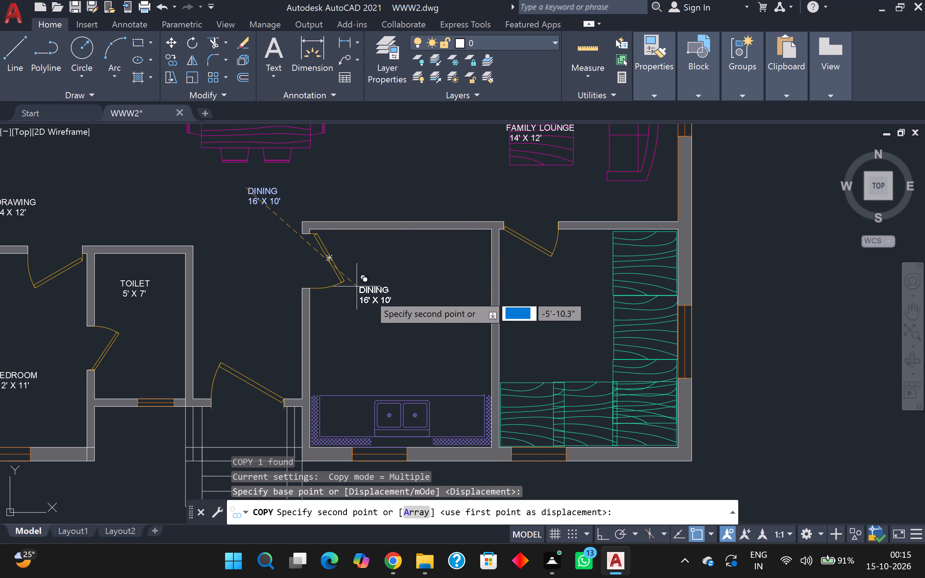
pyautogui.click(376, 298)
pyautogui.click(524, 302)
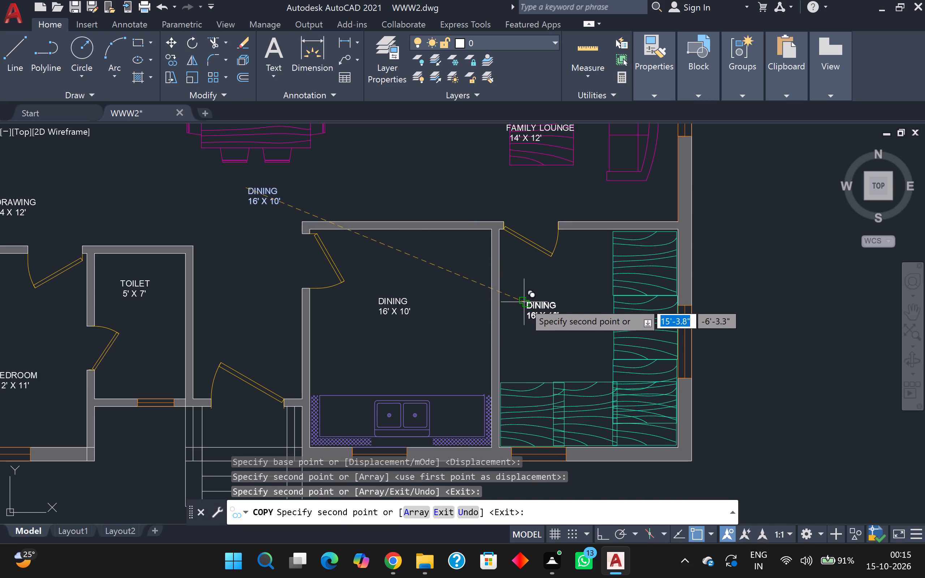
pyautogui.press('Escape')
# Replace DINING with KITCHEN in the label in the sink-counter room, keeping the dimensions on the line below.
pyautogui.doubleClick(400, 306)
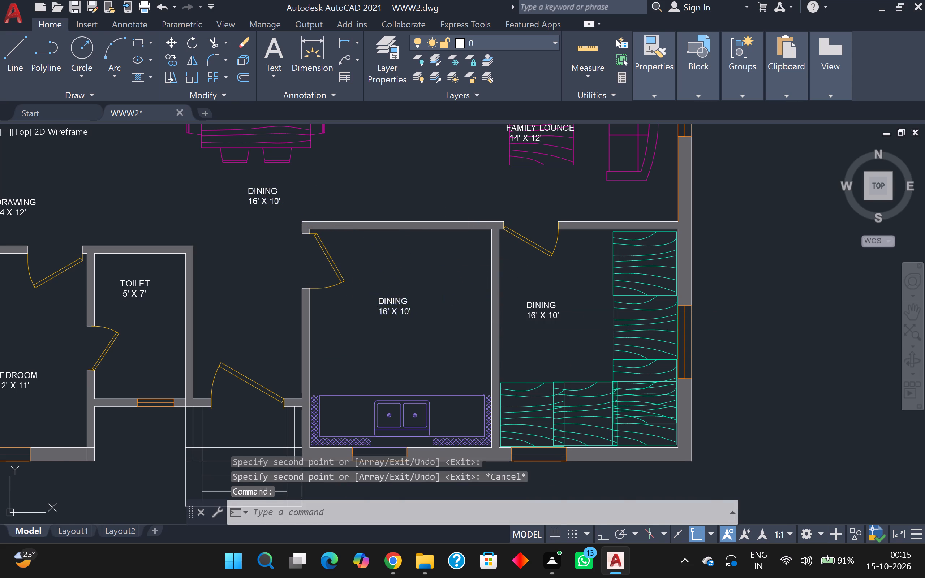
pyautogui.scroll(4, 400, 305)
pyautogui.moveTo(436, 289); pyautogui.dragTo(300, 290)
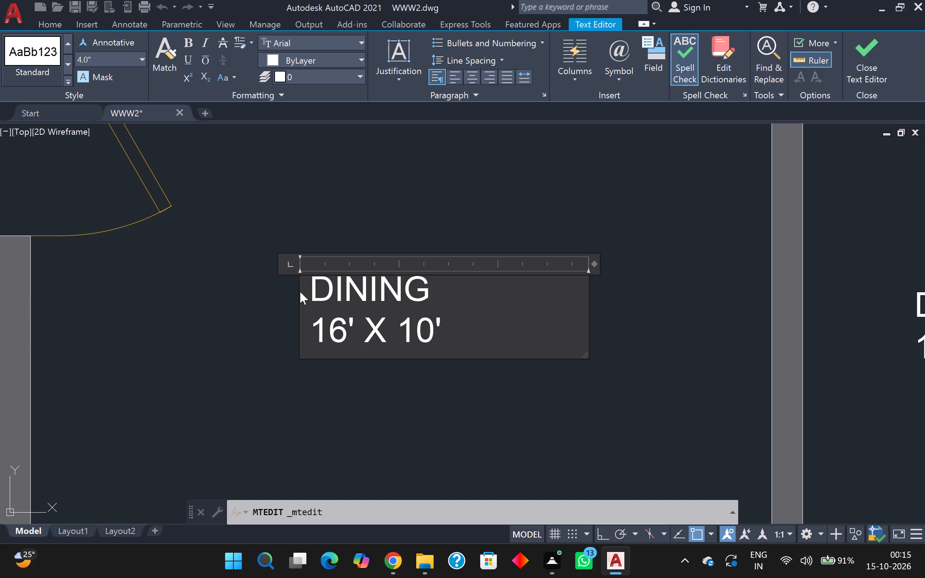
pyautogui.press('BackSpace')
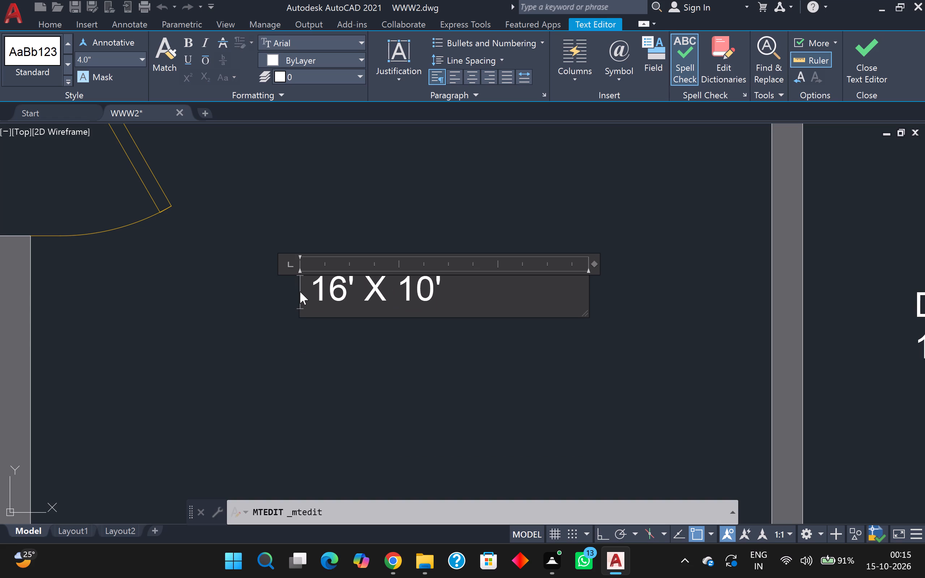
pyautogui.write('KIT6')
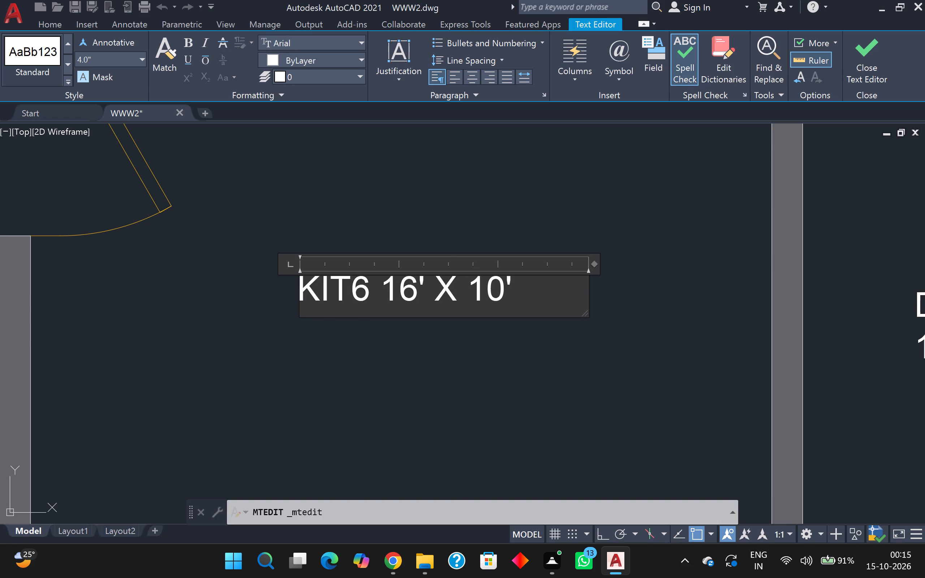
pyautogui.write('CHEN')
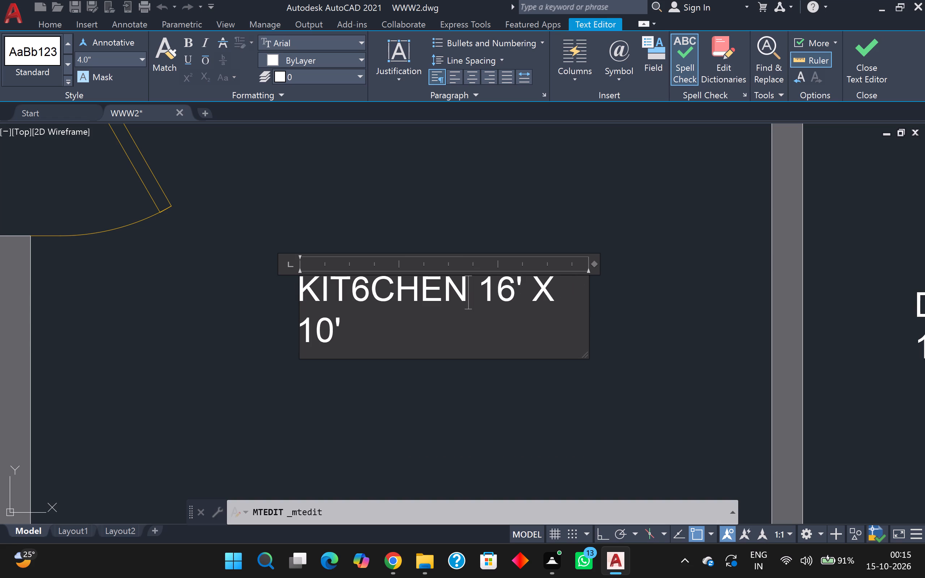
pyautogui.press('BackSpace')
pyautogui.press('BackSpace')
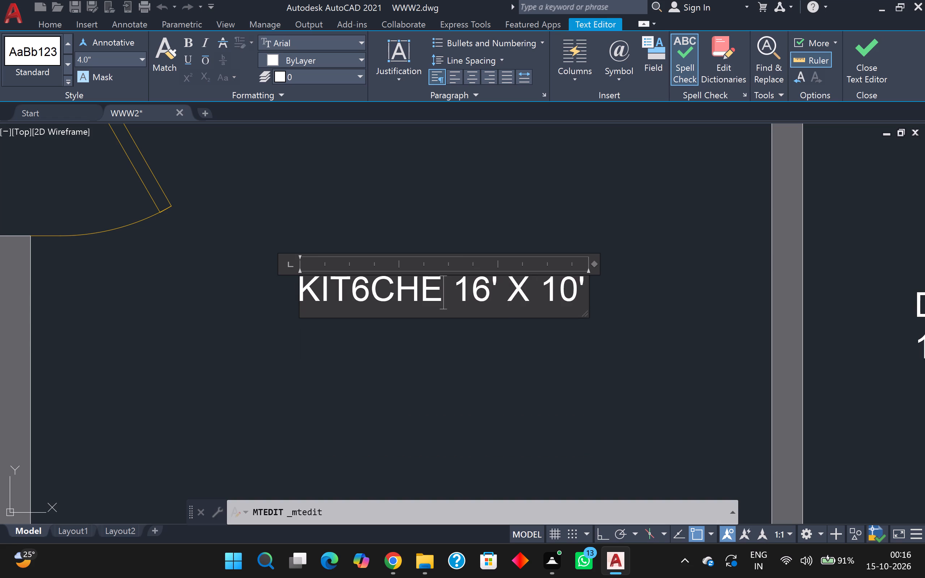
pyautogui.press('BackSpace')
pyautogui.press('BackSpace')
pyautogui.press('BackSpace')
pyautogui.write('CHEN')
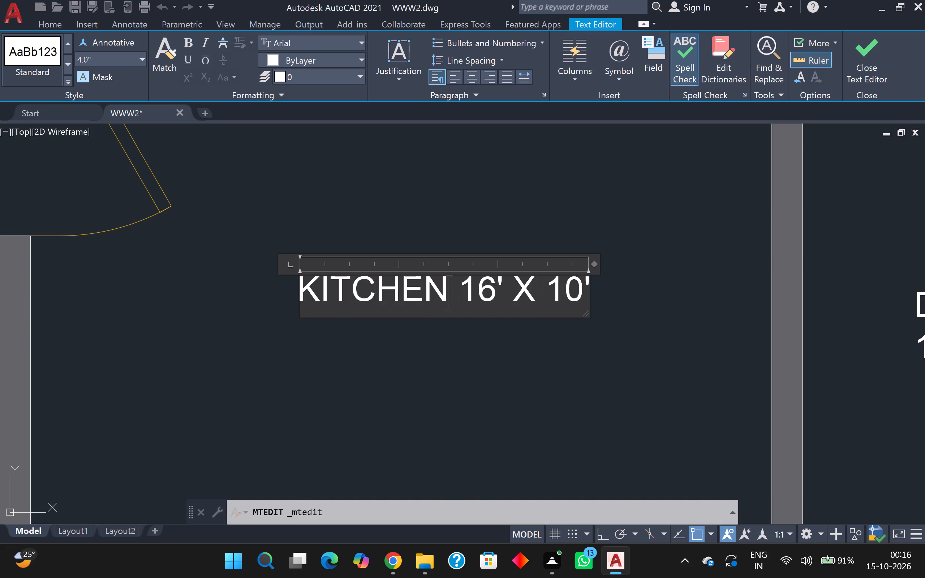
pyautogui.press('Return')
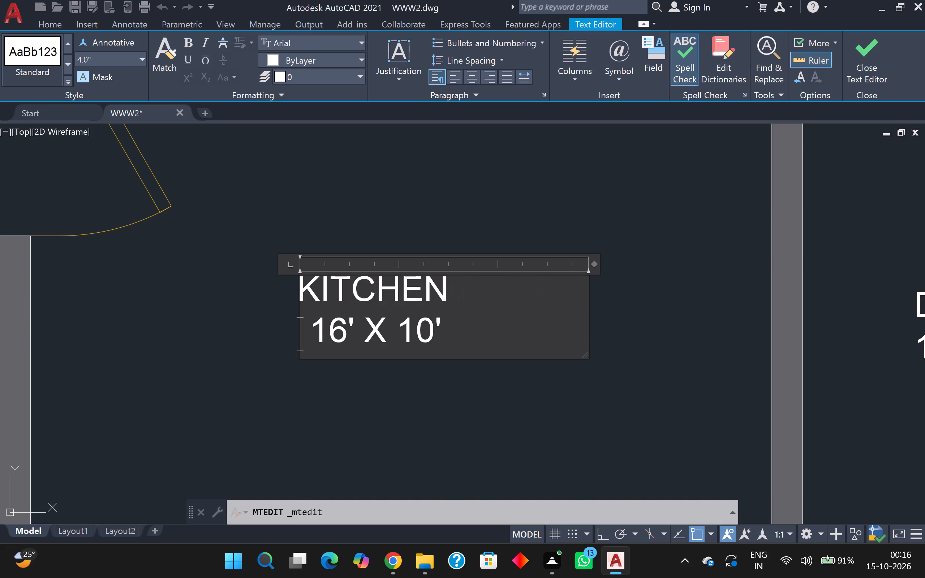
# Change the dimension line of the KITCHEN label to 10' X 12' and finish the text edit.
pyautogui.click(352, 334)
pyautogui.press('BackSpace')
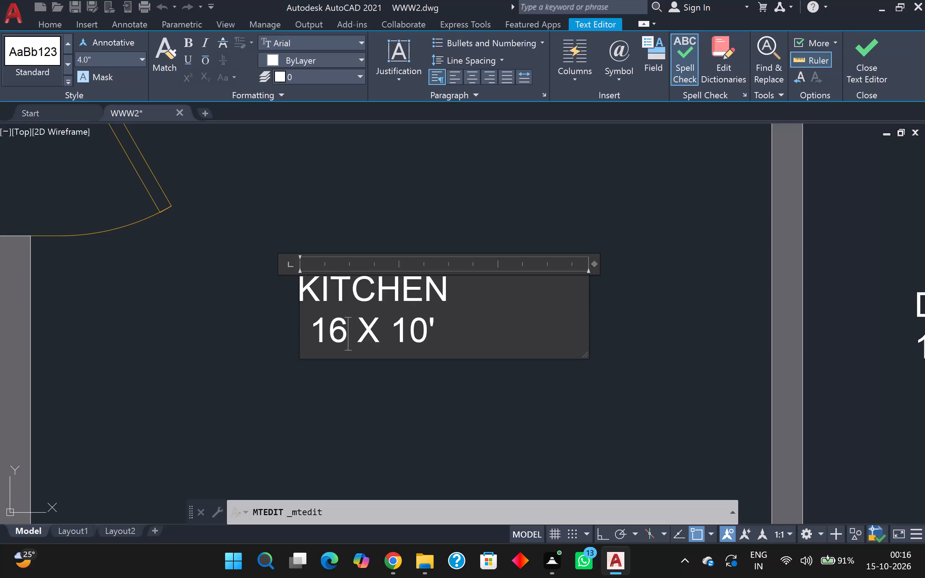
pyautogui.press('BackSpace')
pyautogui.press('0')
pyautogui.press("'")
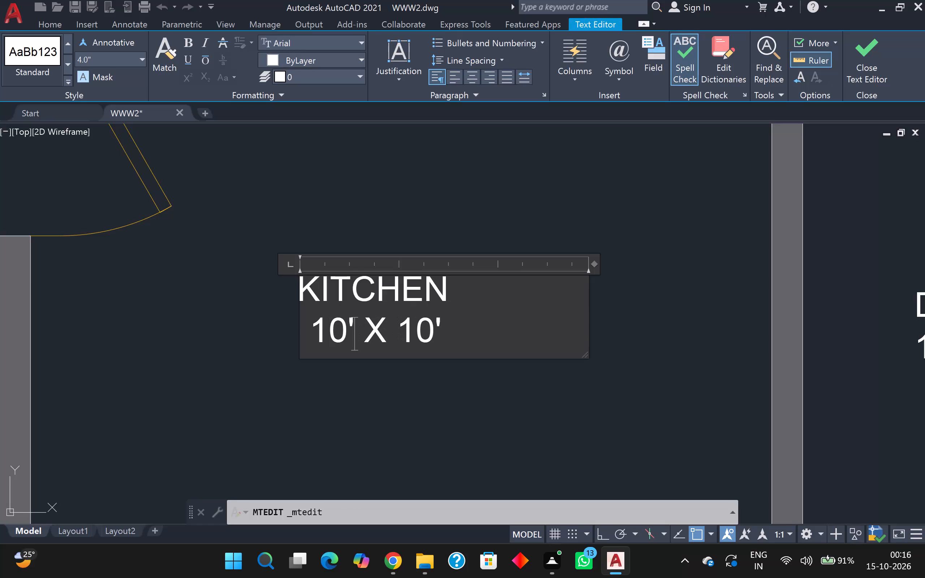
pyautogui.click(436, 337)
pyautogui.press('BackSpace')
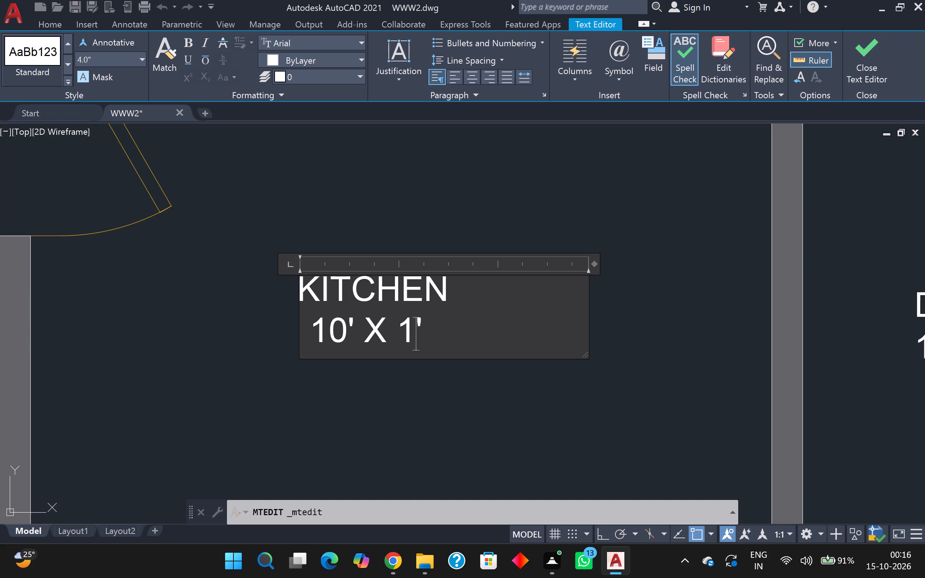
pyautogui.press('2')
pyautogui.click(406, 376)
# Replace DINING with UTLITY in the label of the room east of the kitchen, keeping the dimensions on the line below.
pyautogui.scroll(-3, 413, 375)
pyautogui.moveTo(442, 352); pyautogui.dragTo(442, 353, button='middle')
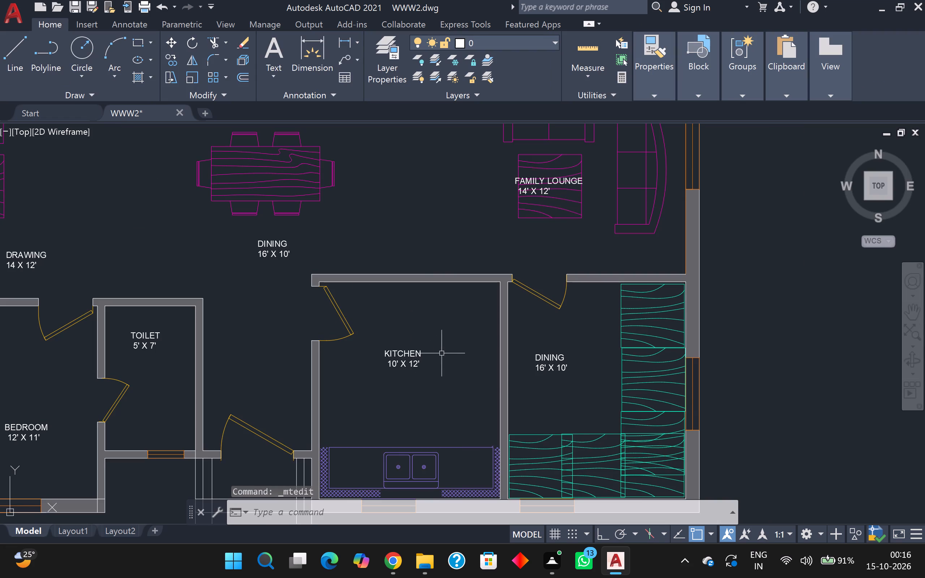
pyautogui.moveTo(442, 353); pyautogui.dragTo(250, 319, button='middle')
pyautogui.scroll(2, 416, 364)
pyautogui.doubleClick(266, 268)
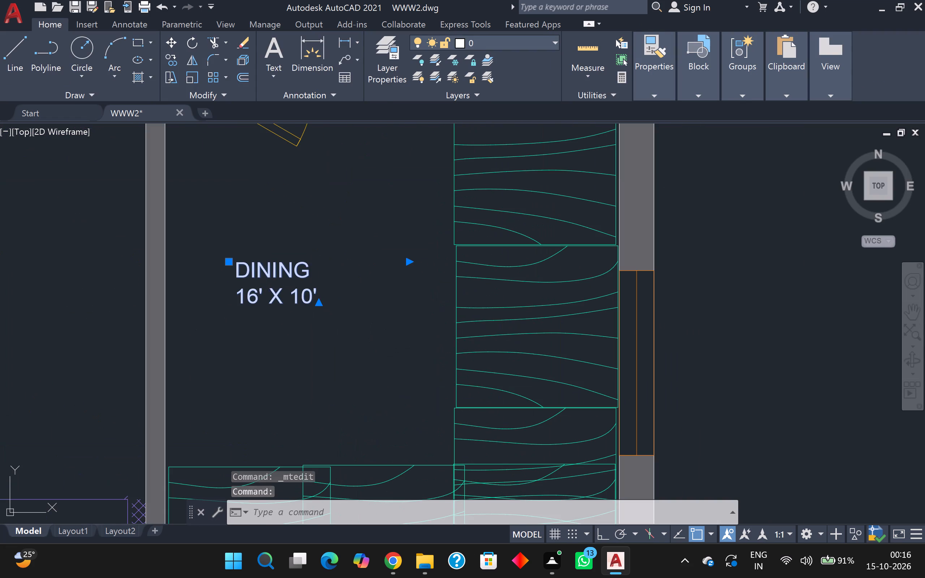
pyautogui.moveTo(316, 272); pyautogui.dragTo(231, 277)
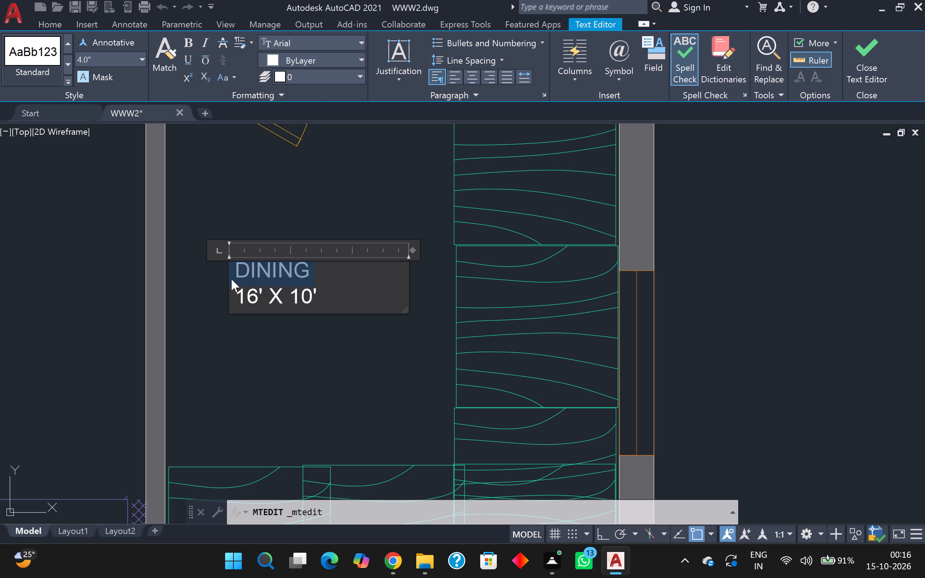
pyautogui.press('BackSpace')
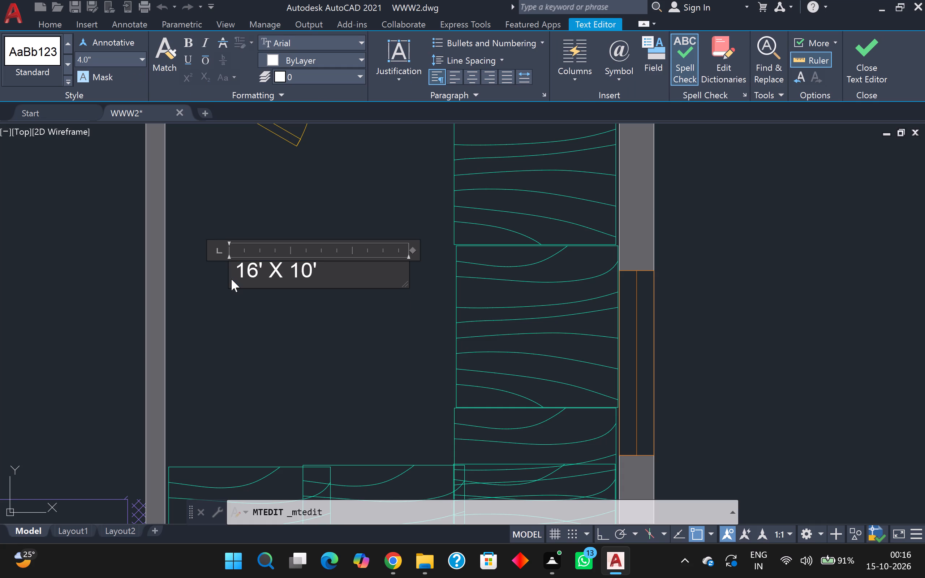
pyautogui.press('u')
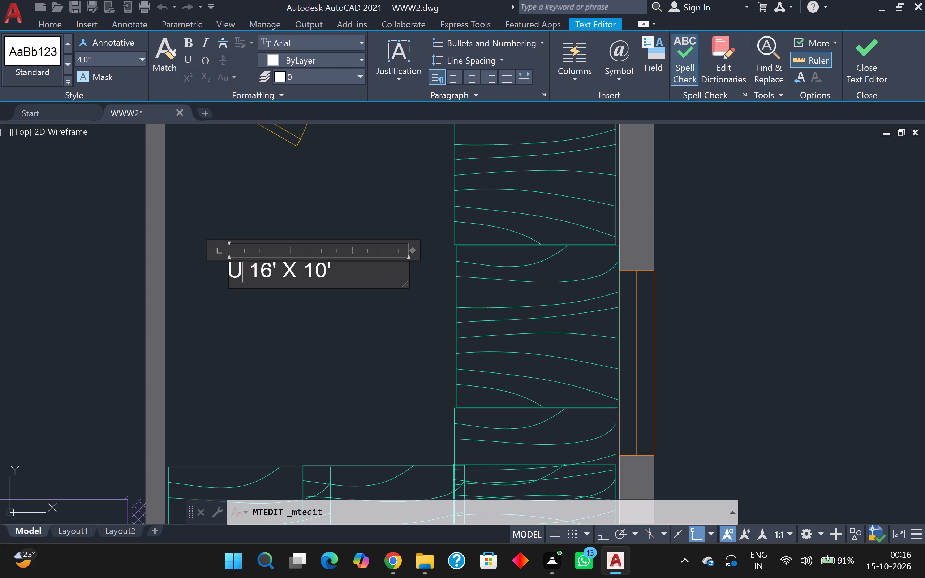
pyautogui.write('TLITY')
pyautogui.press('Return')
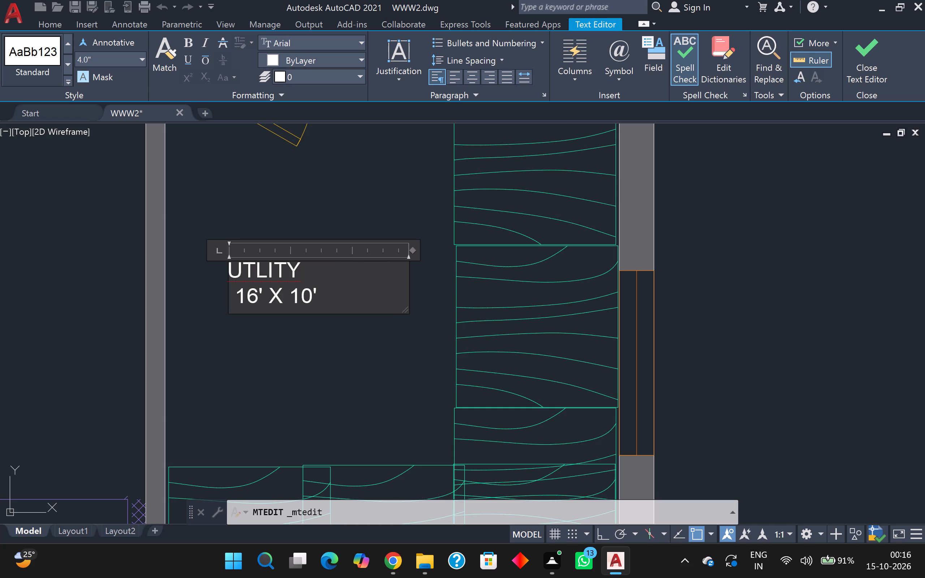
# Change the dimension line of the UTLITY label to 6' X 12' and finish the text edit.
pyautogui.scroll(2, 237, 281)
pyautogui.click(250, 300)
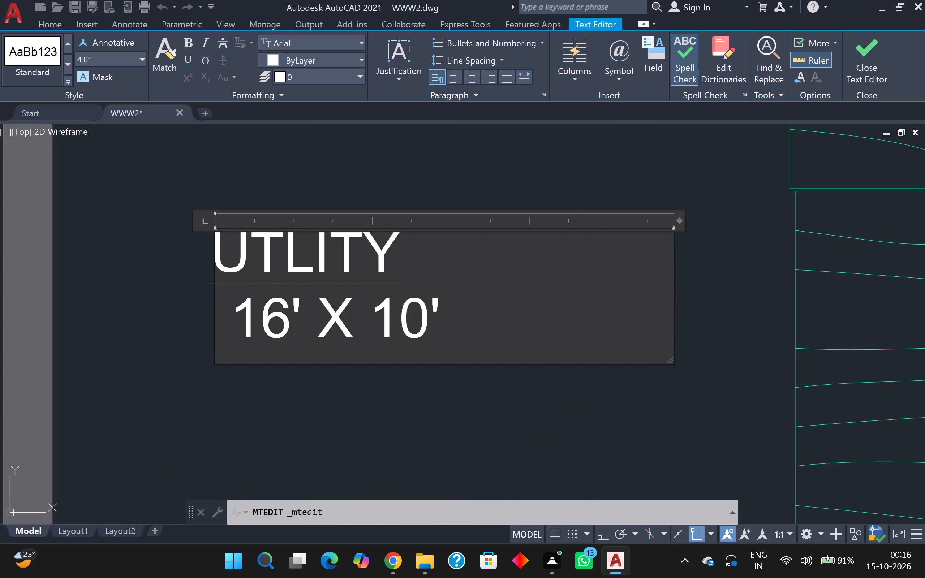
pyautogui.press('BackSpace')
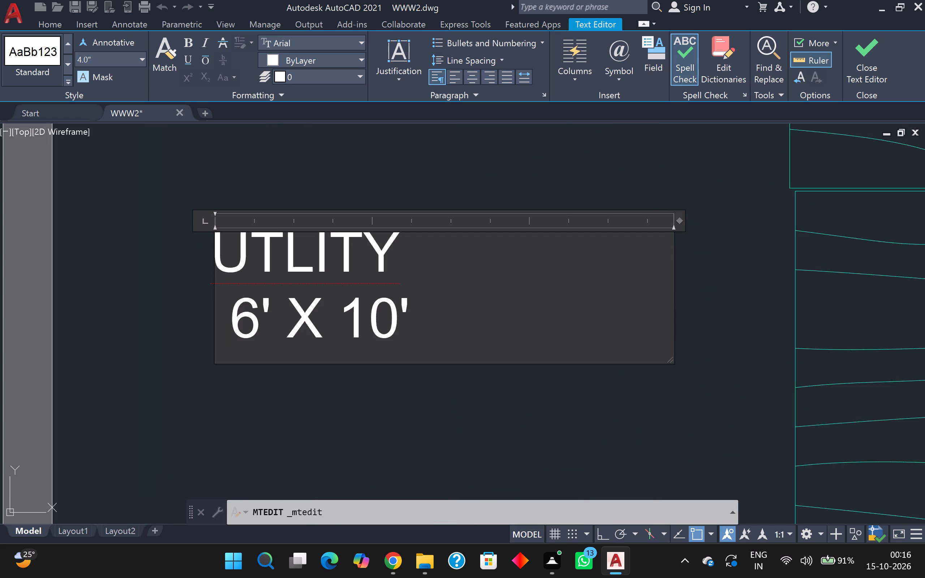
pyautogui.scroll(1, 317, 323)
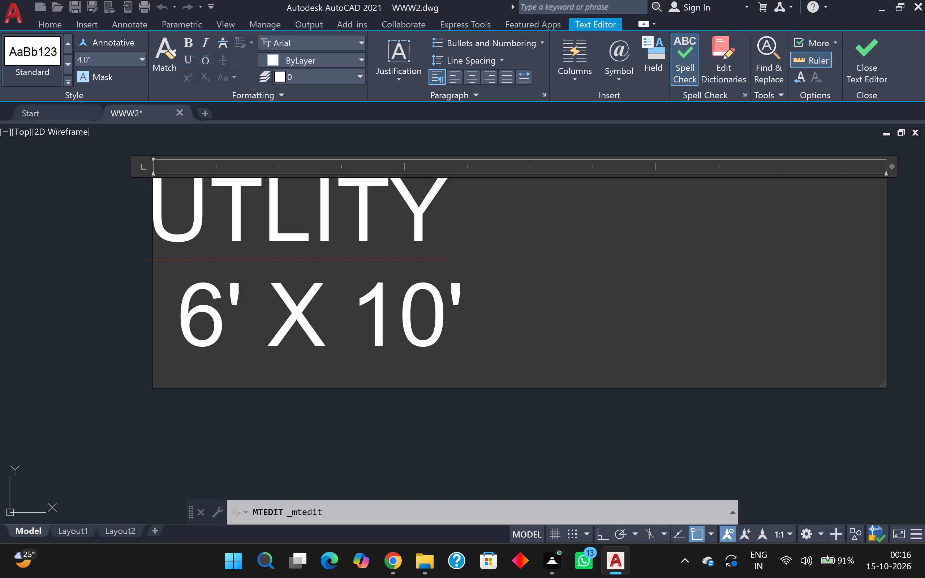
pyautogui.click(447, 337)
pyautogui.press('BackSpace')
pyautogui.press('2')
pyautogui.scroll(-3, 439, 336)
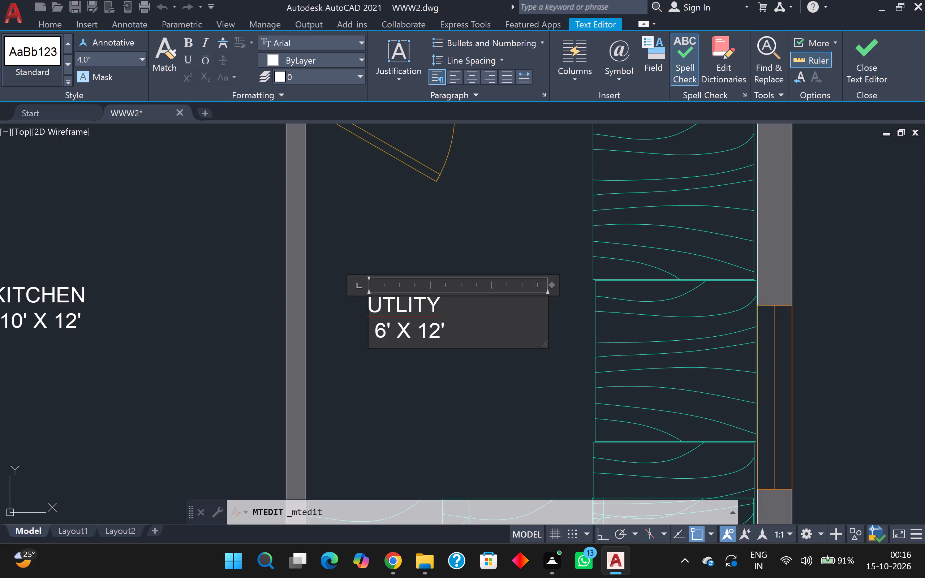
pyautogui.click(393, 365)
# Copy the KITCHEN label into the entrance area between the toilet and the kitchen, just inside the front door.
pyautogui.scroll(-3, 395, 362)
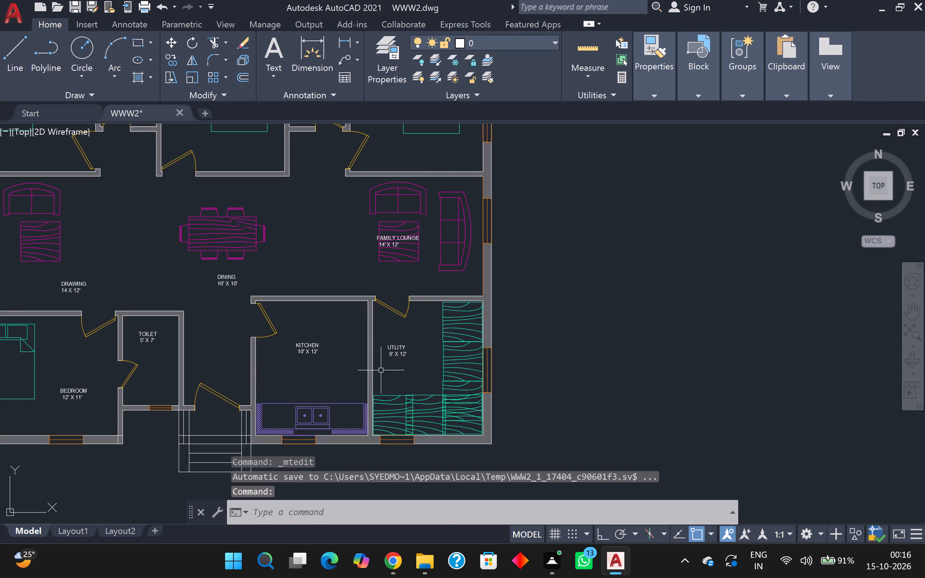
pyautogui.moveTo(351, 375); pyautogui.dragTo(390, 346, button='middle')
pyautogui.scroll(2, 329, 324)
pyautogui.scroll(-2, 329, 323)
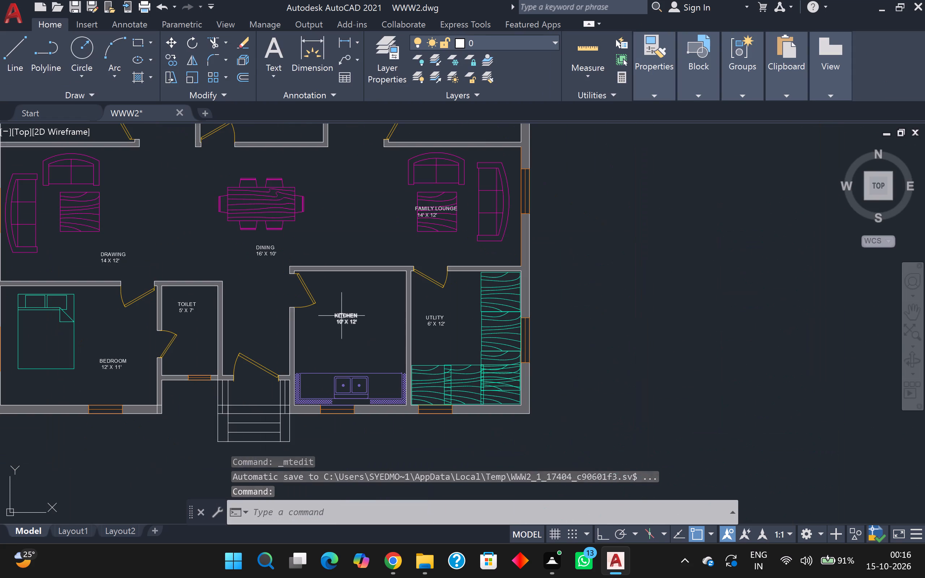
pyautogui.click(341, 315)
pyautogui.write('CO')
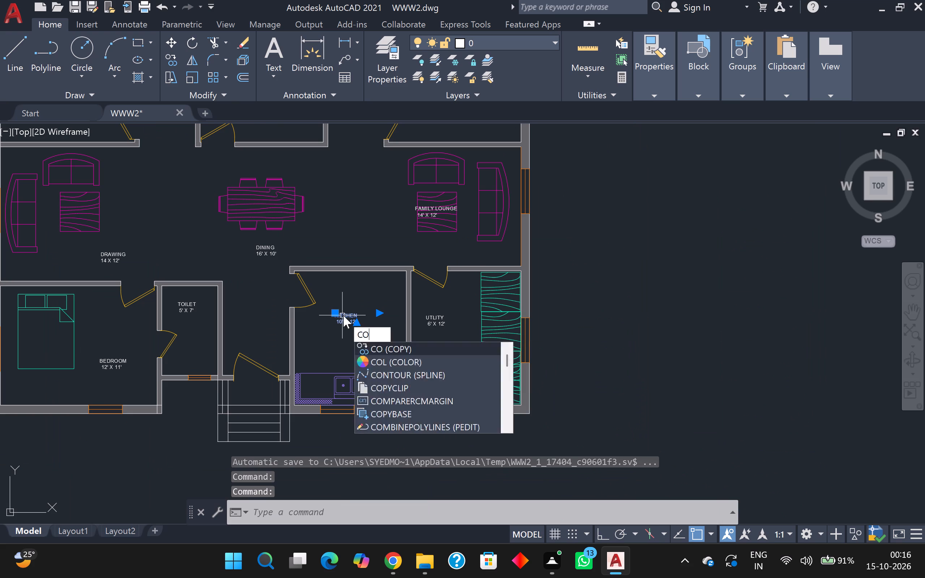
pyautogui.press('Return')
pyautogui.click(345, 312)
pyautogui.scroll(2, 286, 327)
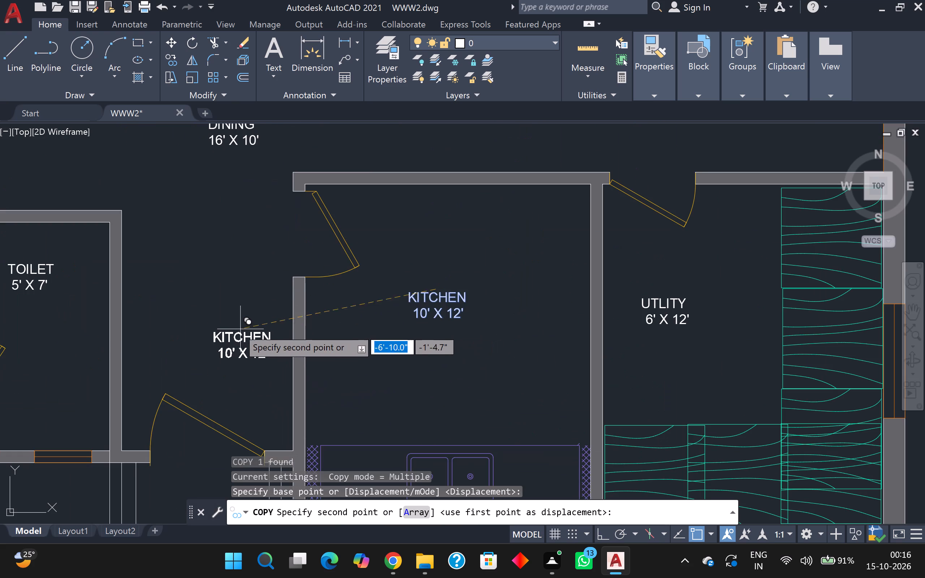
pyautogui.click(227, 322)
pyautogui.press('Escape')
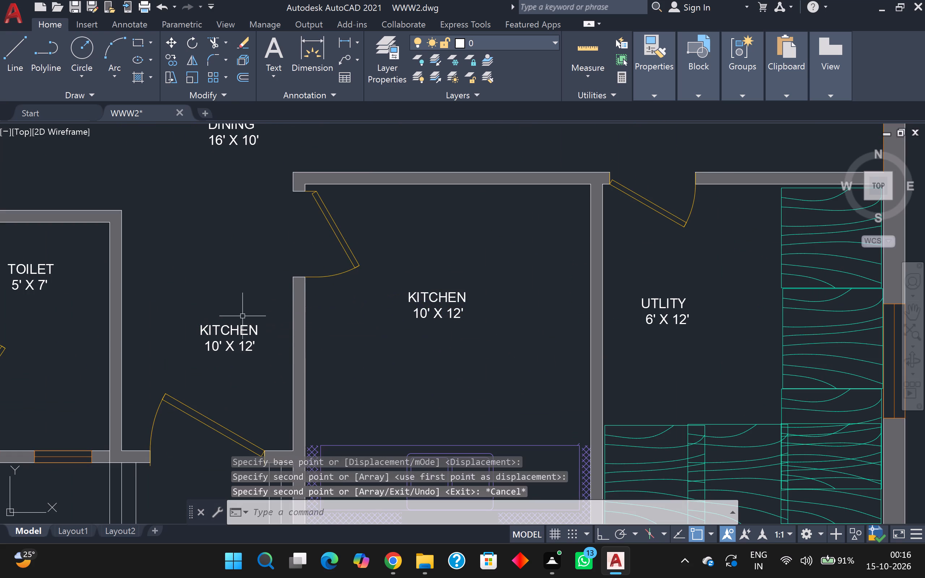
# Replace KITCHEN with FOYER in the copied label inside the front door, keeping the dimensions on the line below.
pyautogui.doubleClick(236, 328)
pyautogui.scroll(4, 236, 328)
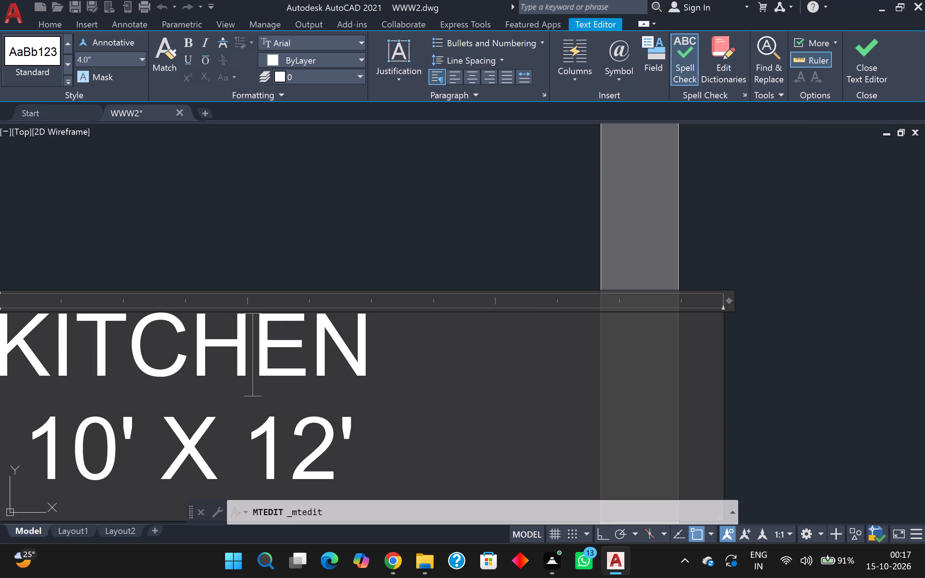
pyautogui.scroll(-2, 246, 327)
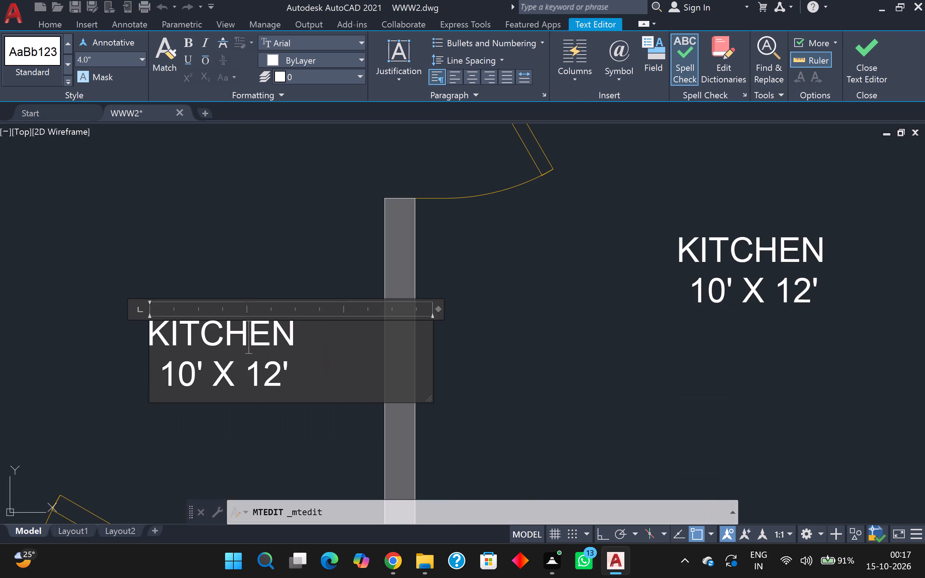
pyautogui.moveTo(304, 331); pyautogui.dragTo(153, 340)
pyautogui.press('Delete')
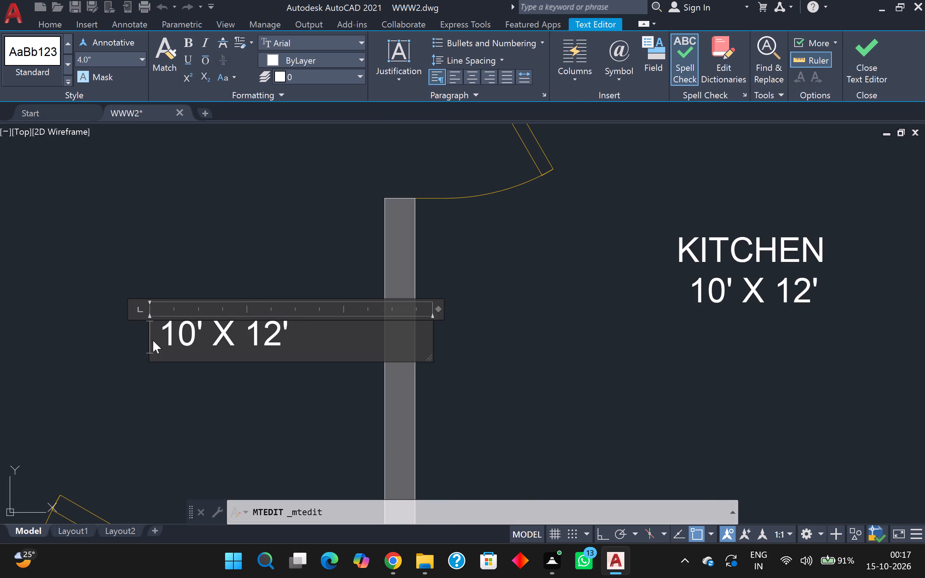
pyautogui.press('f')
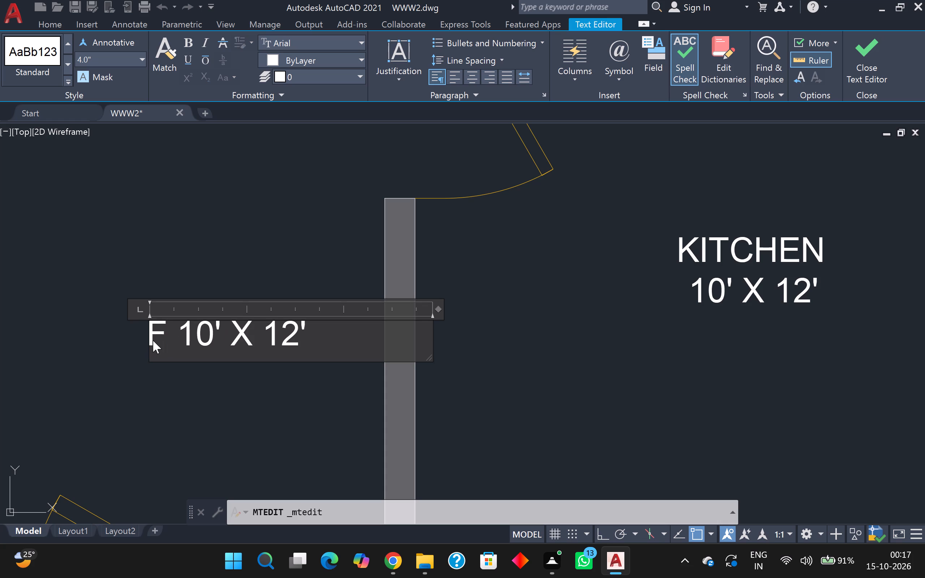
pyautogui.write('OY')
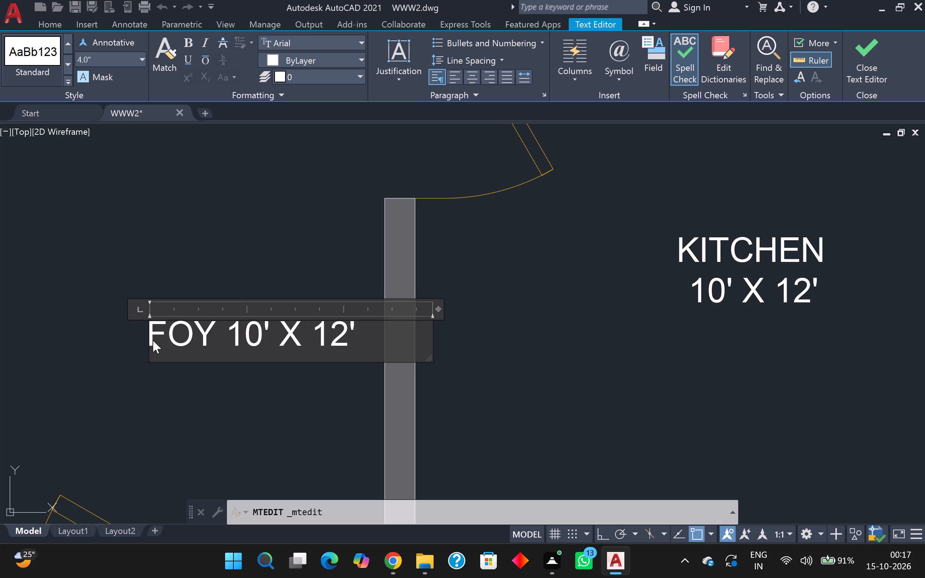
pyautogui.write('ER')
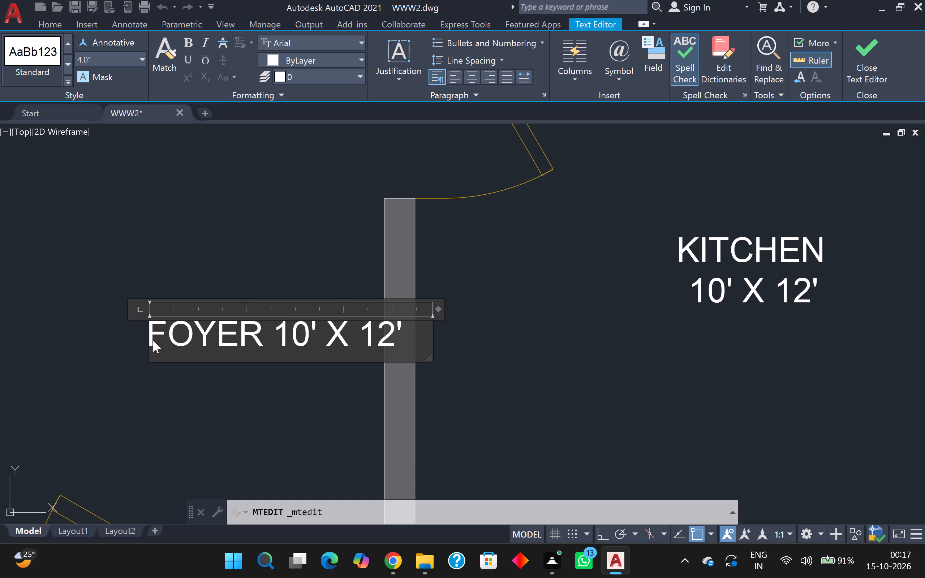
pyautogui.press('Return')
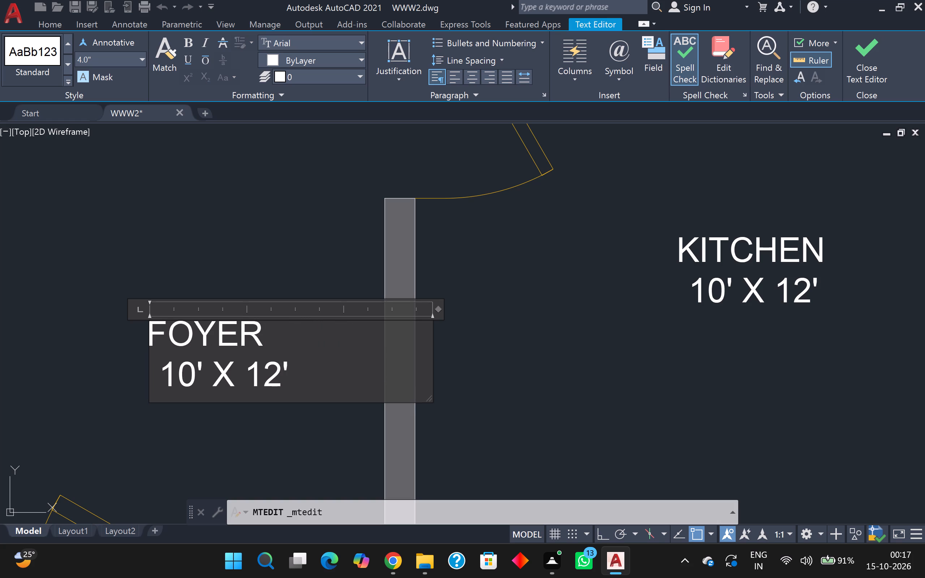
# Change the dimension line of the FOYER label to 6' X 8' and finish the text edit.
pyautogui.click(198, 379)
pyautogui.press('BackSpace')
pyautogui.press('BackSpace')
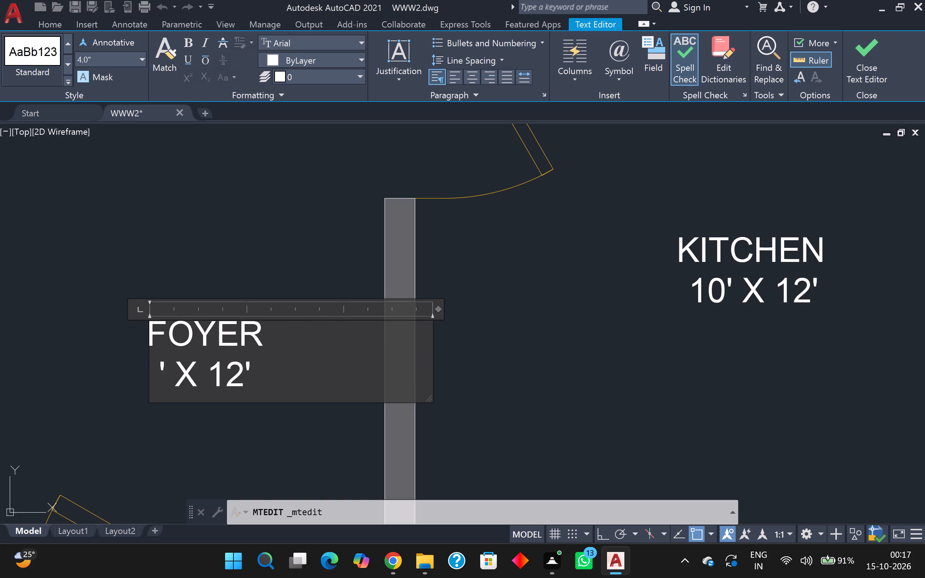
pyautogui.press('6')
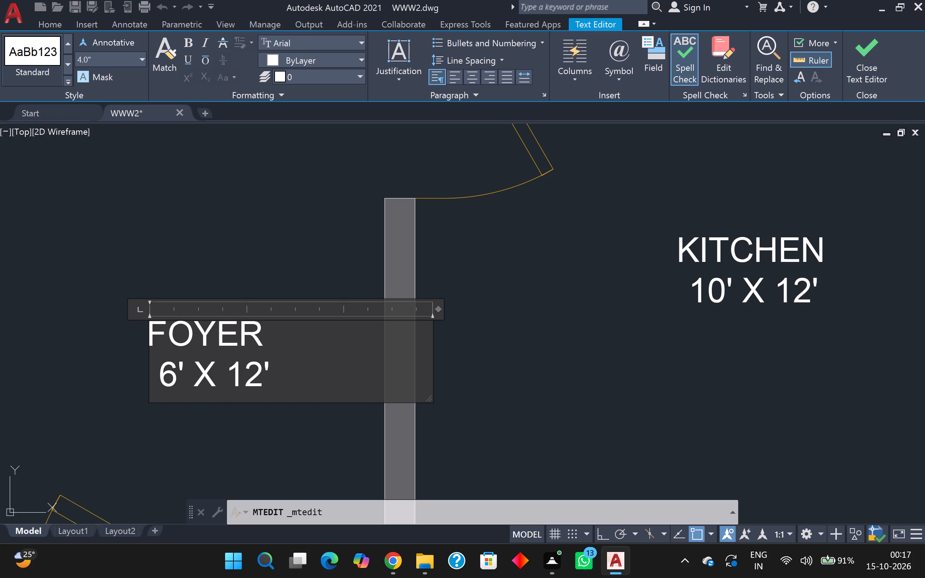
pyautogui.click(264, 382)
pyautogui.press('BackSpace')
pyautogui.press('BackSpace')
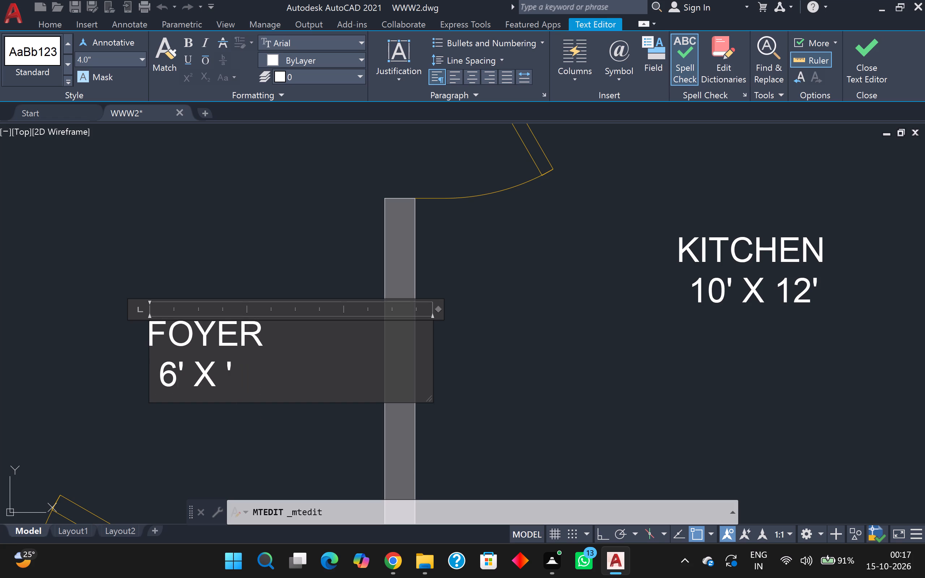
pyautogui.press('8')
pyautogui.click(169, 215)
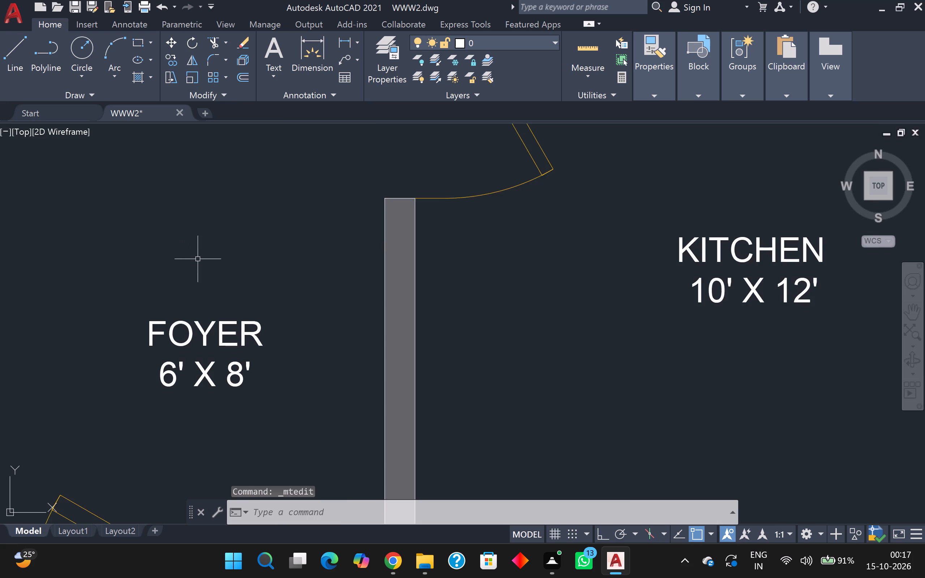
# Copy the FOYER label to the landing just outside the front door, above the entrance steps.
pyautogui.scroll(-2, 198, 259)
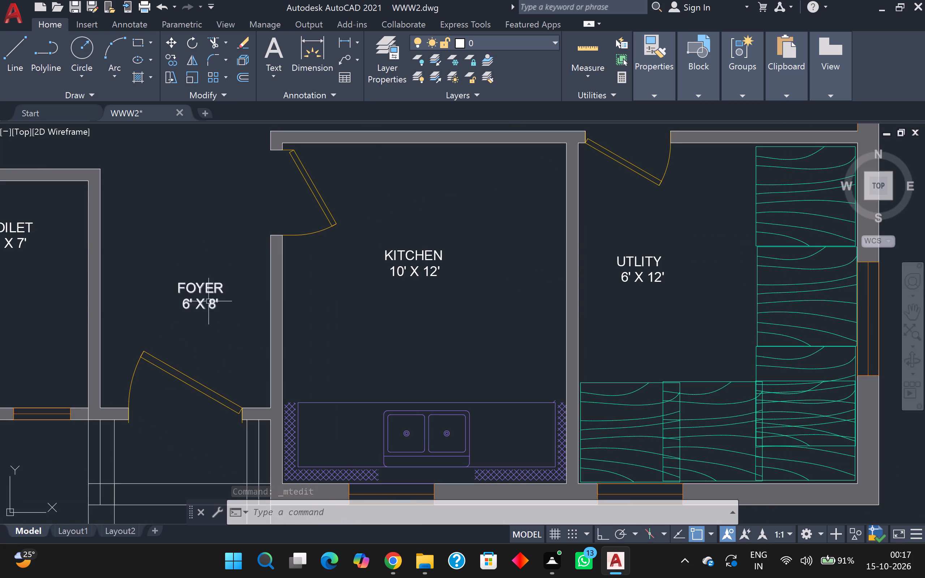
pyautogui.click(203, 288)
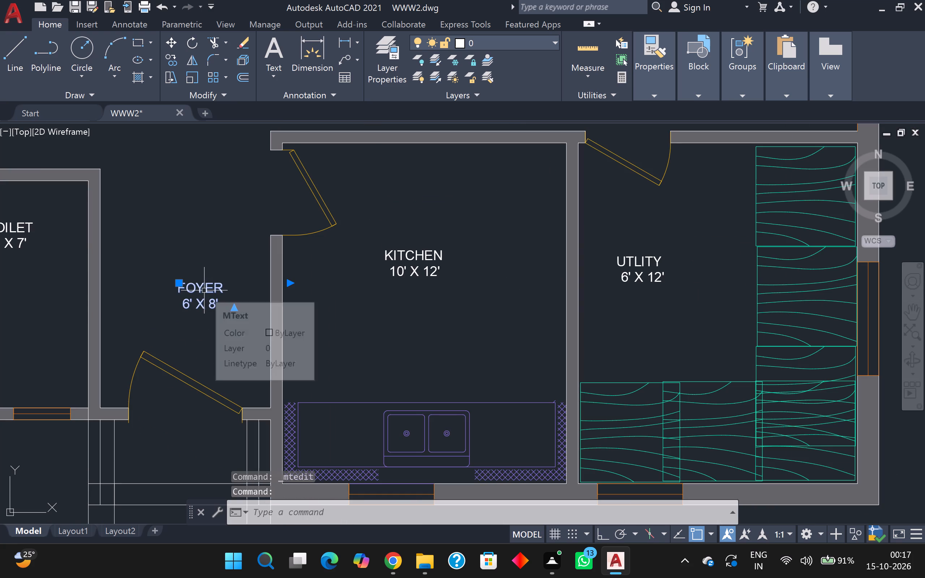
pyautogui.press('c')
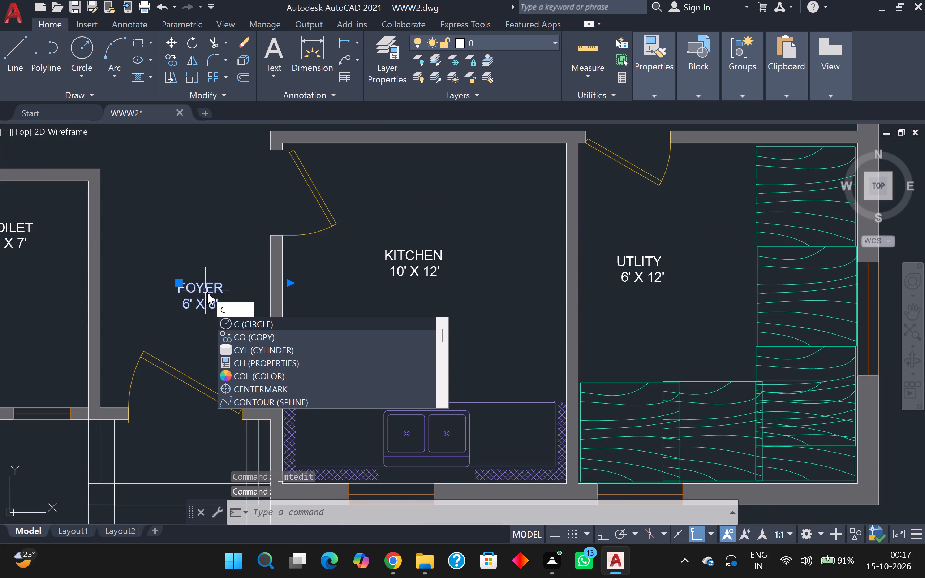
pyautogui.click(257, 339)
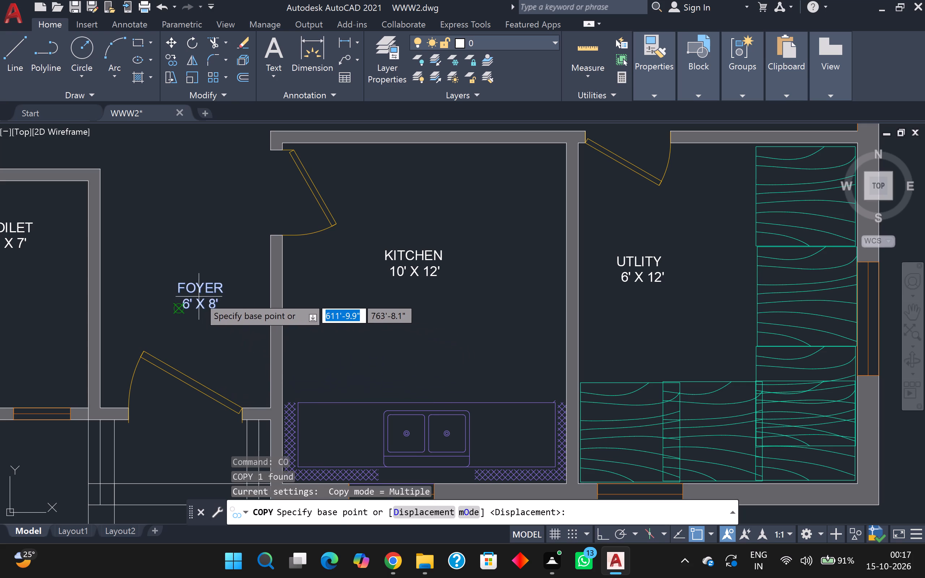
pyautogui.click(199, 297)
pyautogui.scroll(1, 175, 450)
pyautogui.moveTo(175, 450); pyautogui.dragTo(169, 439, button='middle')
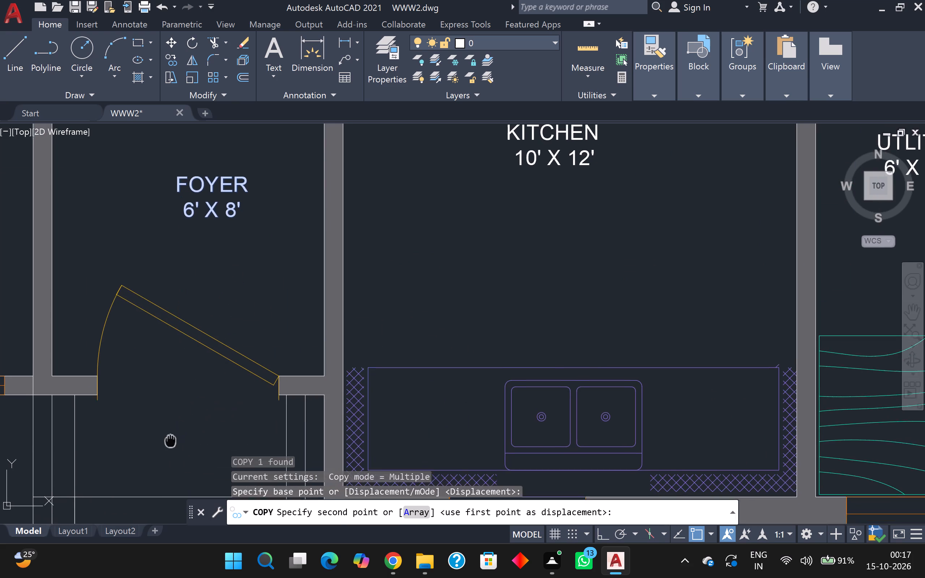
pyautogui.moveTo(169, 439); pyautogui.dragTo(155, 406, button='middle')
pyautogui.click(135, 409)
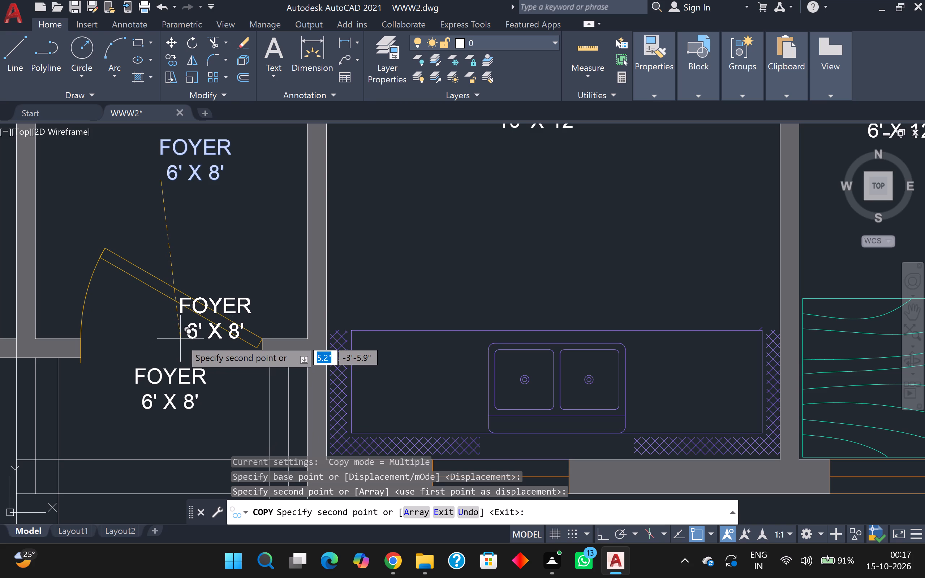
pyautogui.press('Escape')
# Replace FOYER with SIT OUT in the label outside the front door, keeping the dimensions on the line below.
pyautogui.scroll(-1, 181, 338)
pyautogui.scroll(1, 178, 364)
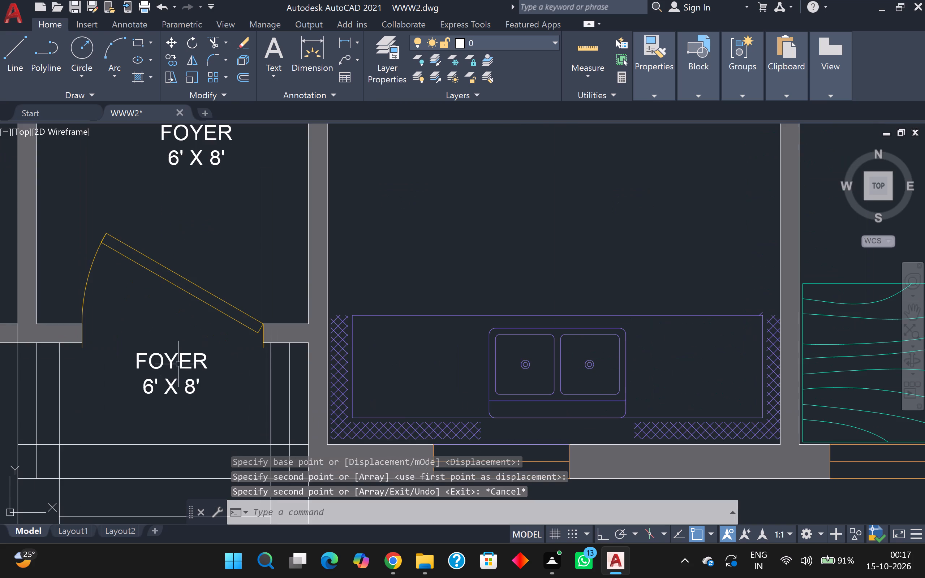
pyautogui.doubleClick(178, 364)
pyautogui.scroll(1, 178, 363)
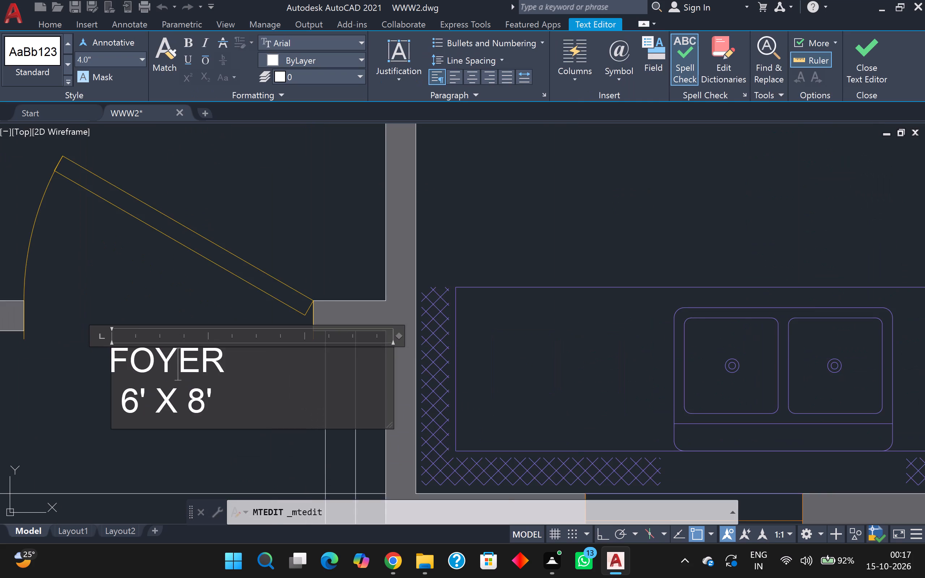
pyautogui.scroll(1, 178, 363)
pyautogui.moveTo(261, 363); pyautogui.dragTo(134, 366)
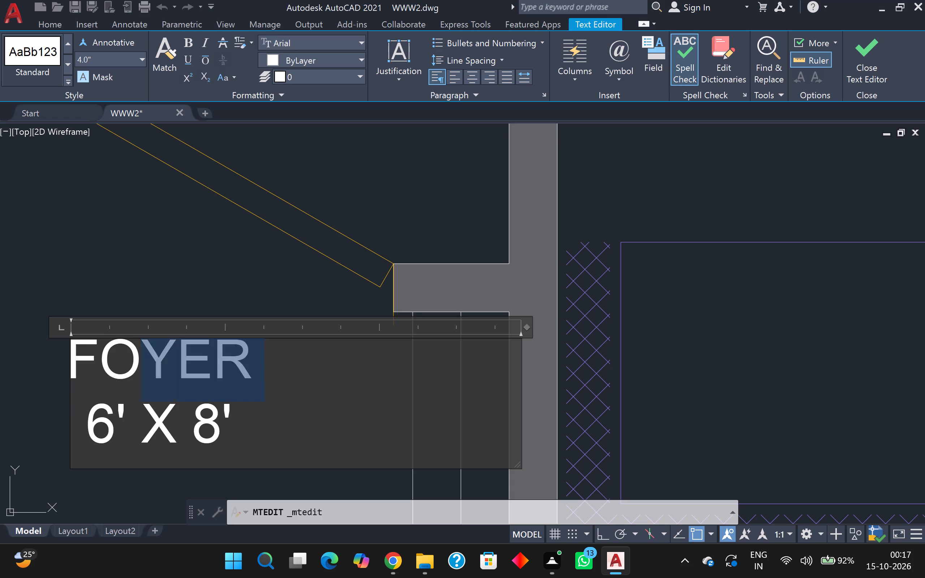
pyautogui.moveTo(134, 366); pyautogui.dragTo(75, 366)
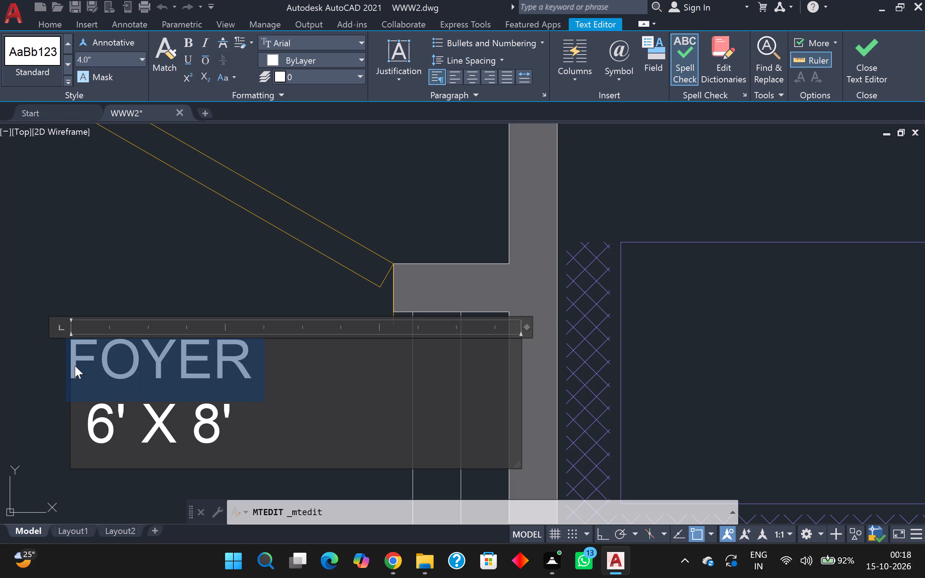
pyautogui.press('Delete')
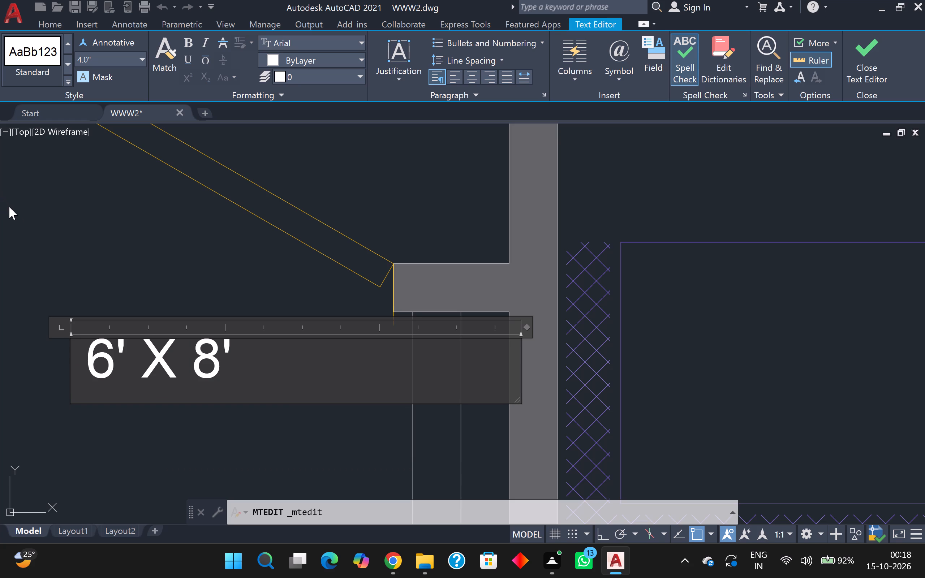
pyautogui.press('s')
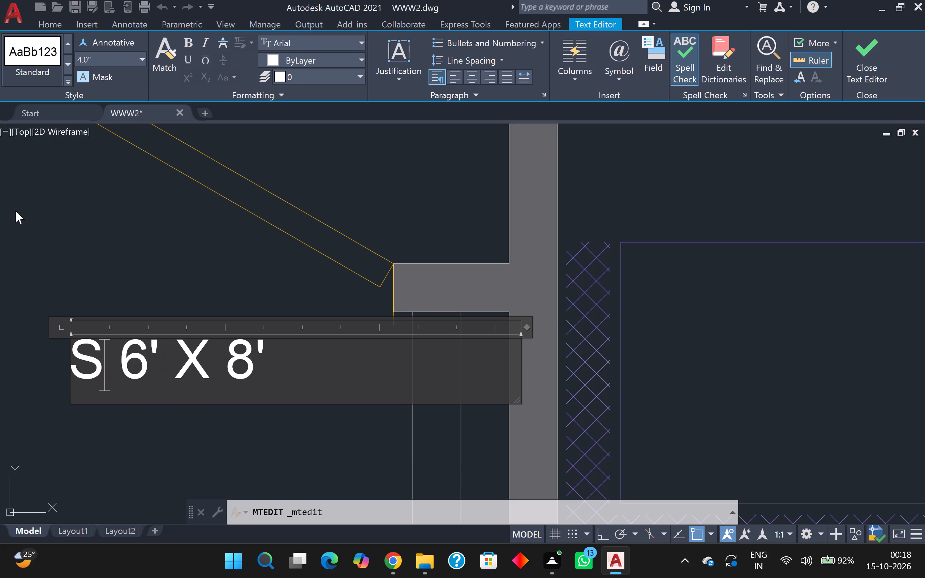
pyautogui.write('IT')
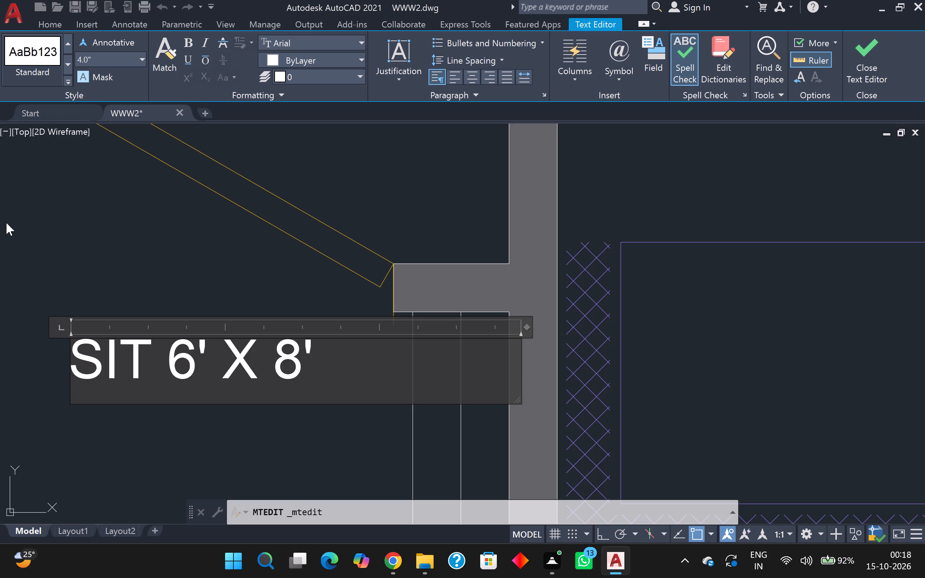
pyautogui.press('space')
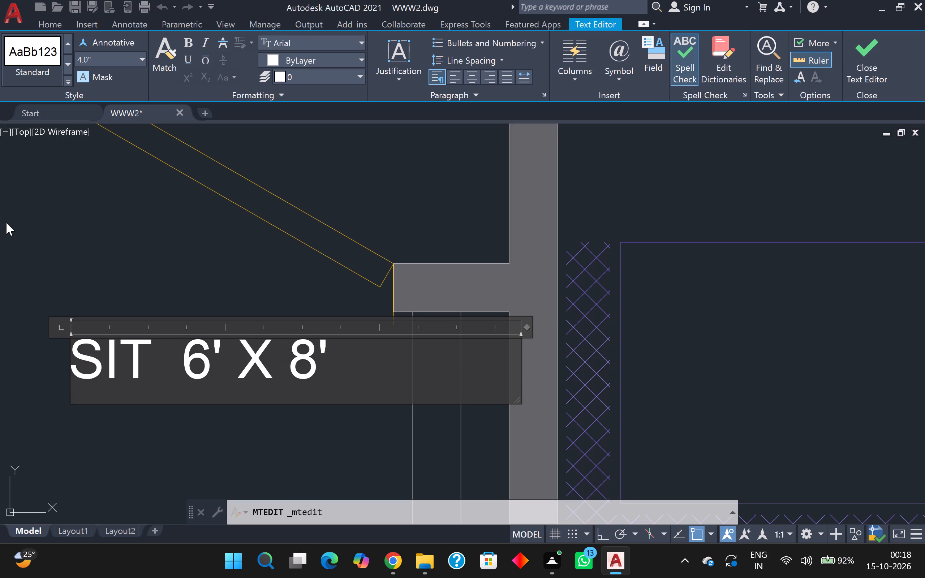
pyautogui.write('OUT')
pyautogui.press('Return')
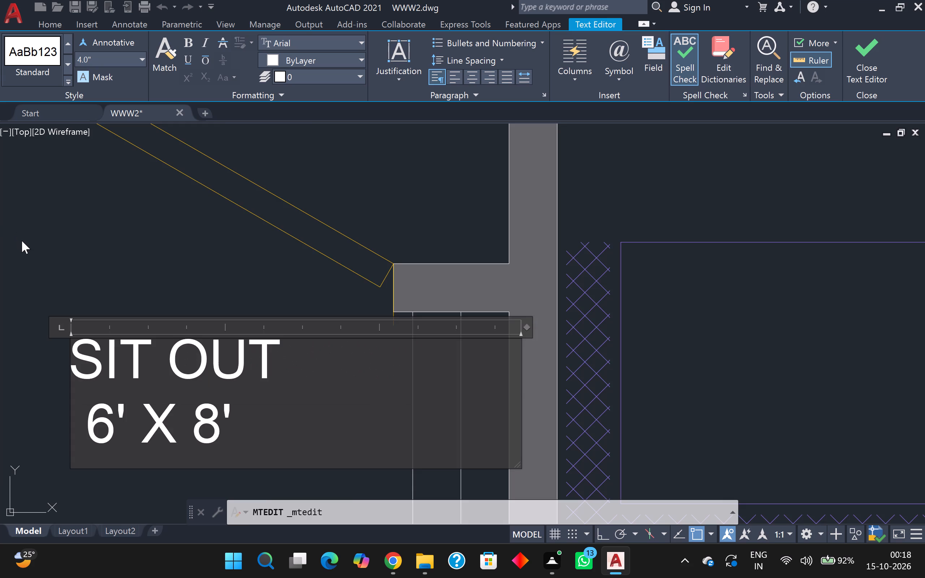
pyautogui.scroll(1, 24, 243)
pyautogui.scroll(-2, 55, 234)
pyautogui.scroll(1, 146, 345)
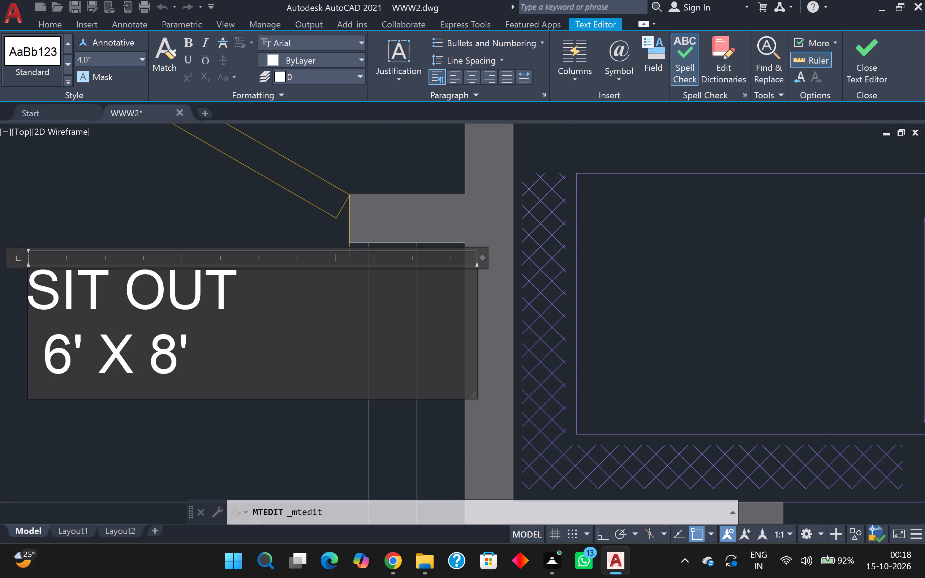
# Change the dimension line of the SIT OUT label to 6' X 5' and finish the text edit.
pyautogui.click(178, 364)
pyautogui.press('BackSpace')
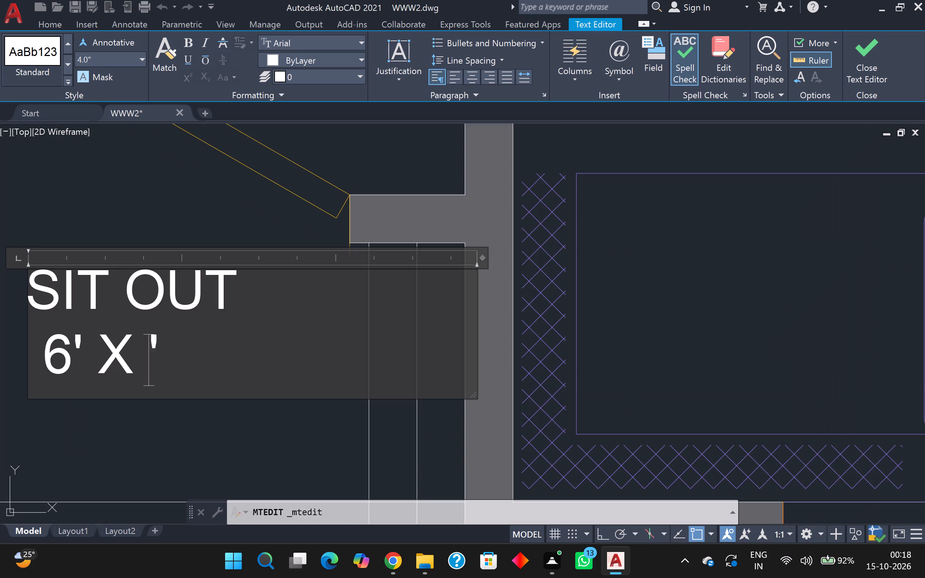
pyautogui.press('5')
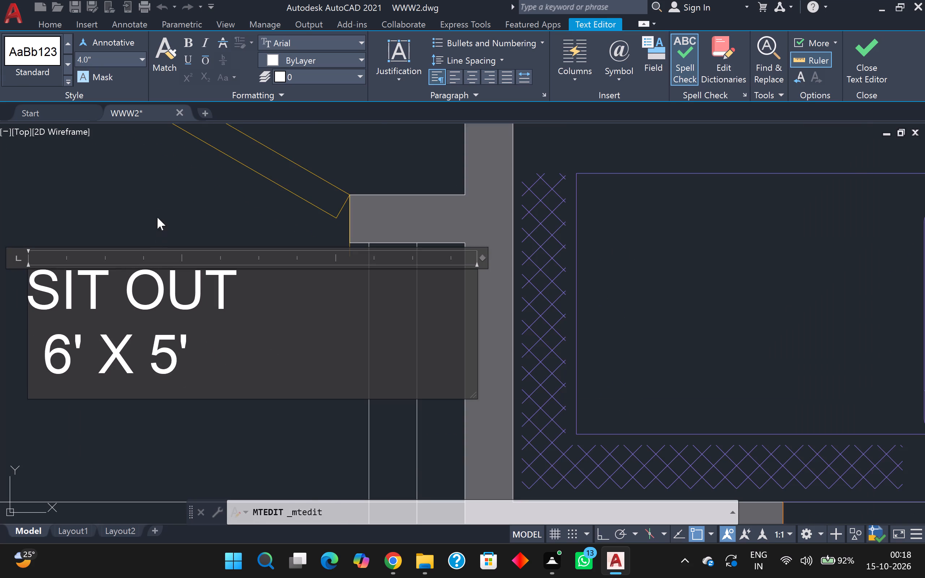
pyautogui.click(157, 216)
# Insert the Trees - Metric sample block just outside the kitchen's exterior wall, beside the entrance steps.
pyautogui.scroll(-3, 159, 214)
pyautogui.moveTo(186, 255); pyautogui.dragTo(215, 216, button='middle')
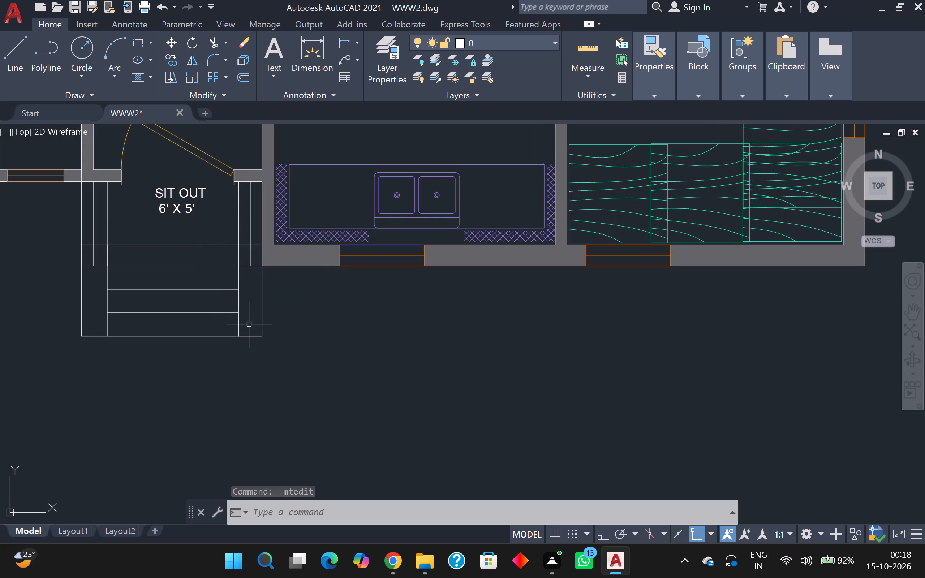
pyautogui.moveTo(290, 302); pyautogui.dragTo(305, 323, button='middle')
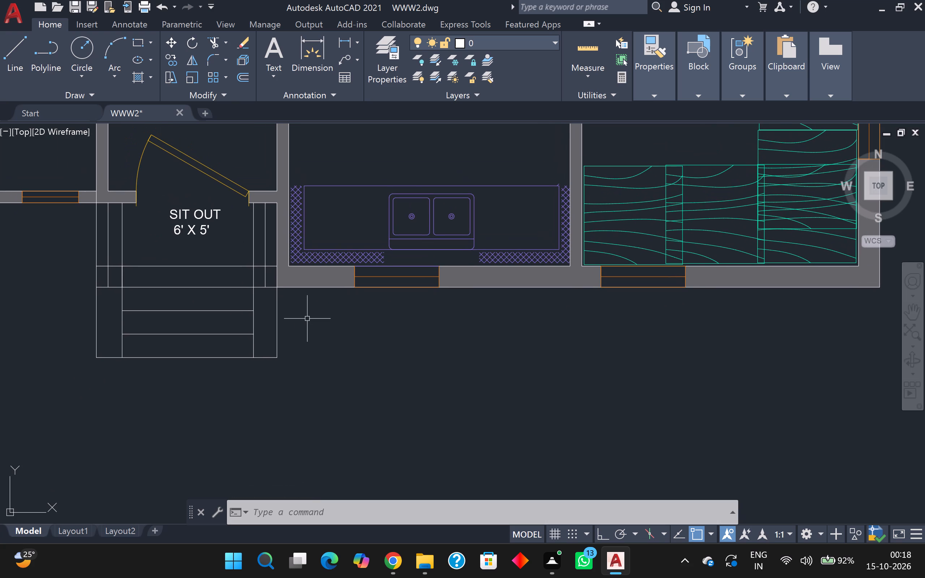
pyautogui.hotkey('ctrl', '3')
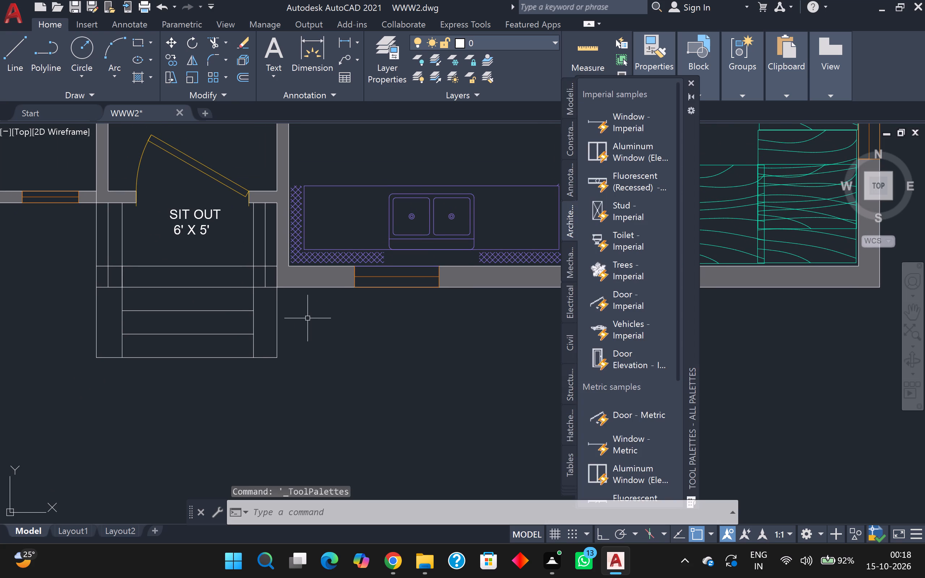
pyautogui.scroll(-2, 659, 380)
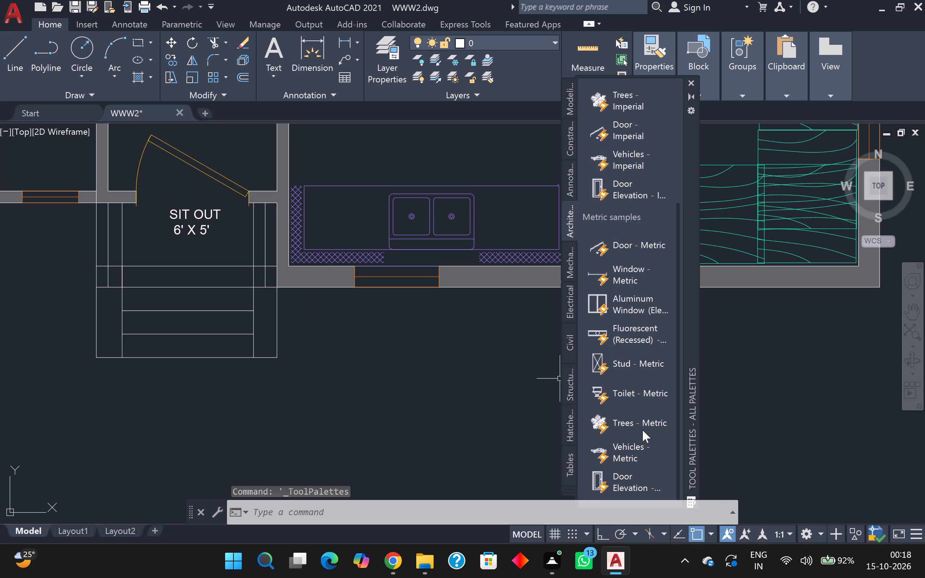
pyautogui.moveTo(634, 426); pyautogui.dragTo(391, 440)
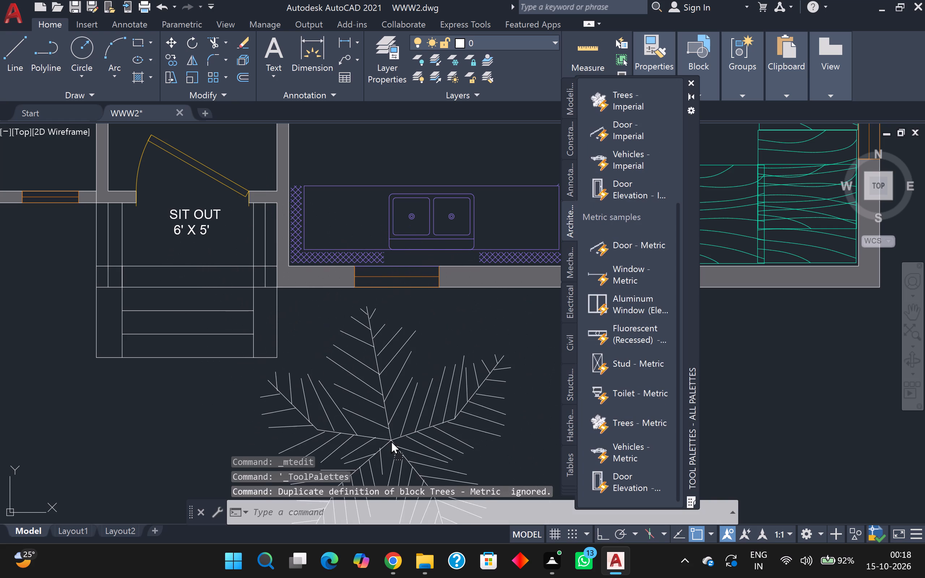
pyautogui.moveTo(391, 440); pyautogui.dragTo(398, 415)
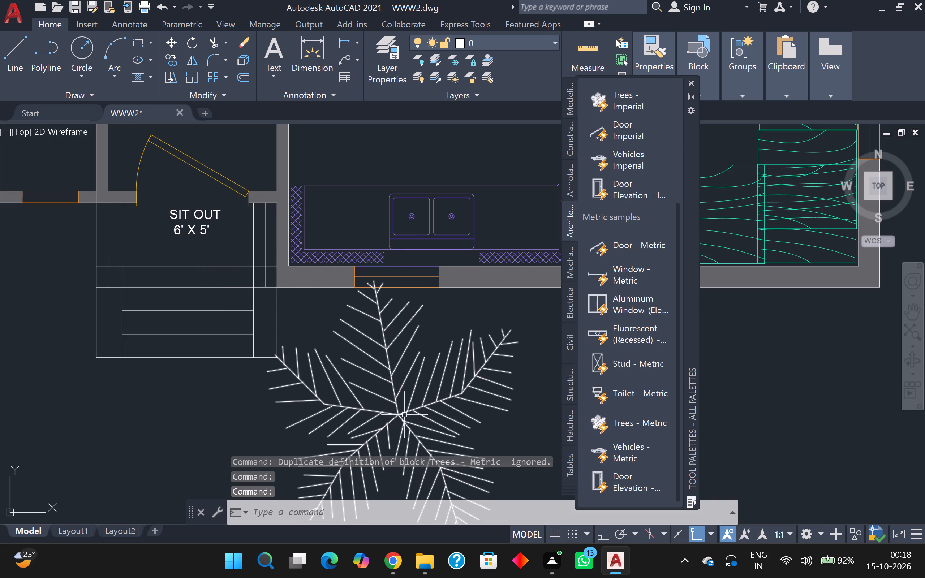
pyautogui.press('Escape')
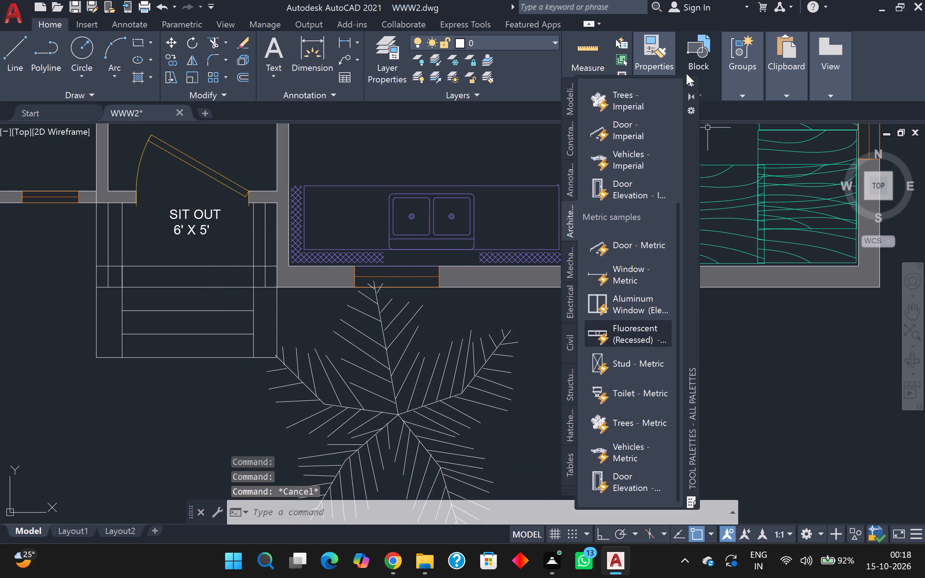
pyautogui.click(691, 81)
# Move the tree block onto the entrance, centring it near the top of the steps below the SIT OUT label.
pyautogui.scroll(-2, 501, 323)
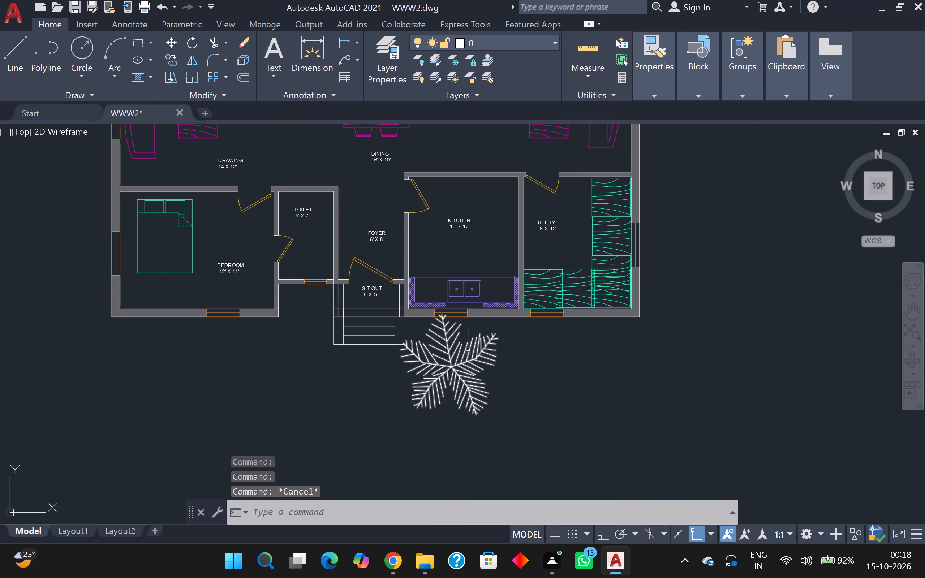
pyautogui.click(466, 354)
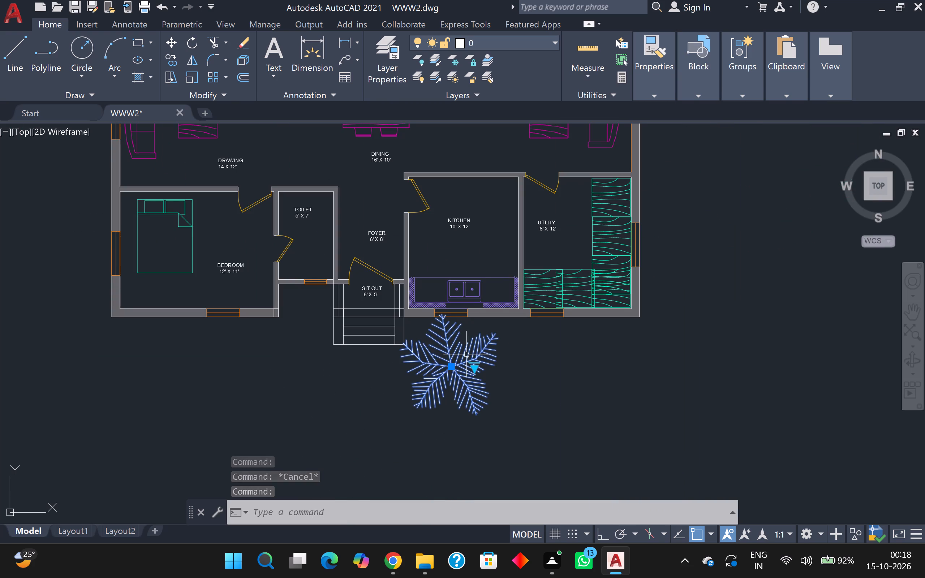
pyautogui.press('m')
pyautogui.press('Return')
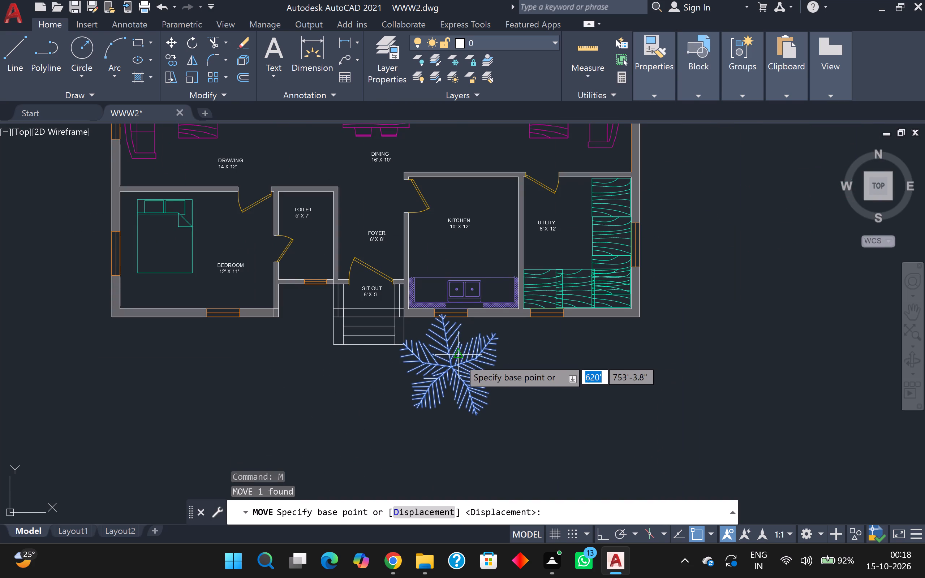
pyautogui.click(456, 359)
pyautogui.scroll(1, 391, 342)
pyautogui.scroll(2, 392, 289)
pyautogui.click(386, 272)
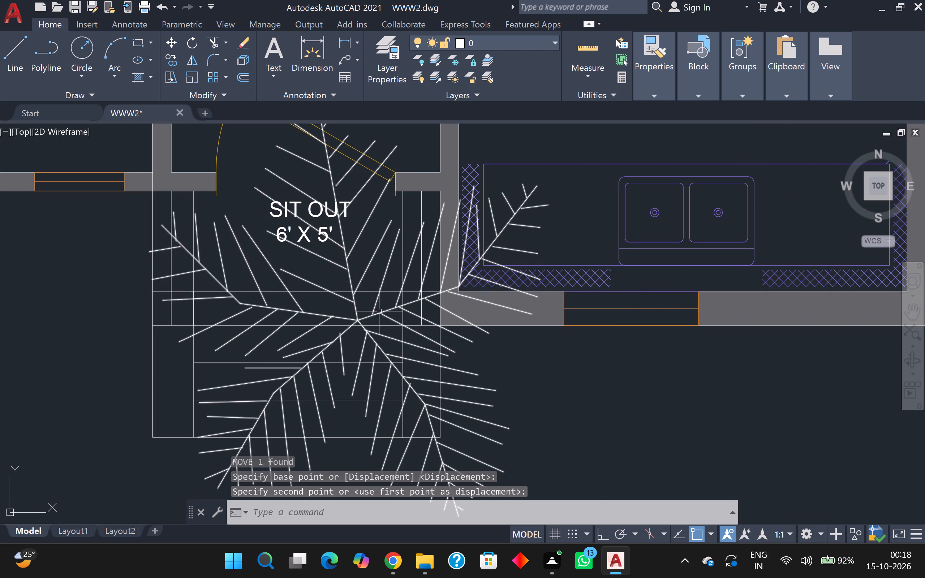
# Scale the tree block down around its centre to about 0.1 of its size, making it a small potted plant.
pyautogui.click(355, 325)
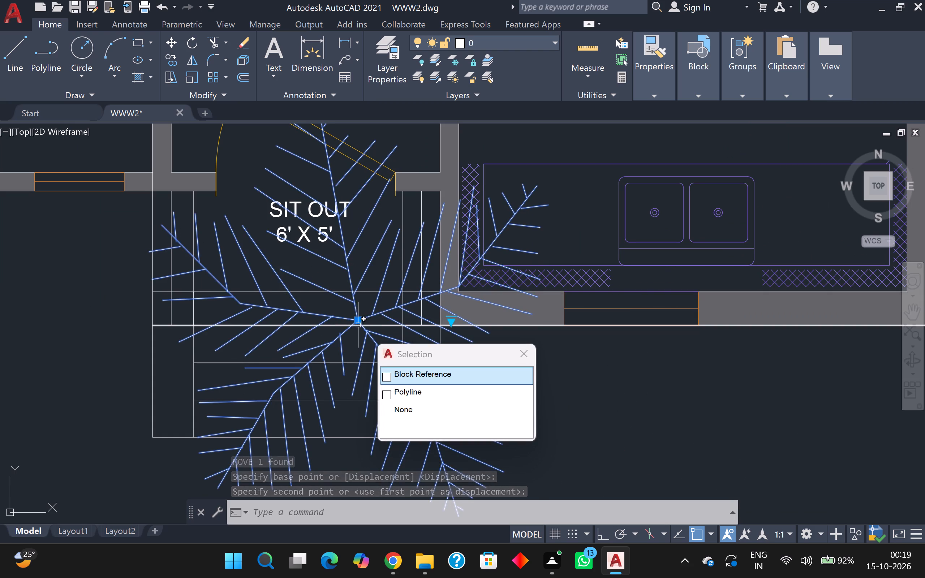
pyautogui.press('Escape')
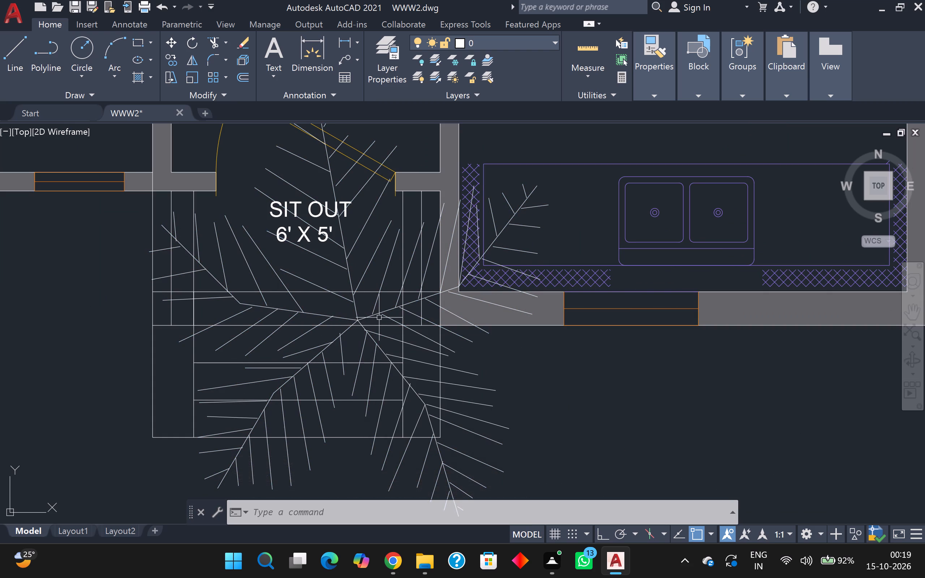
pyautogui.click(383, 314)
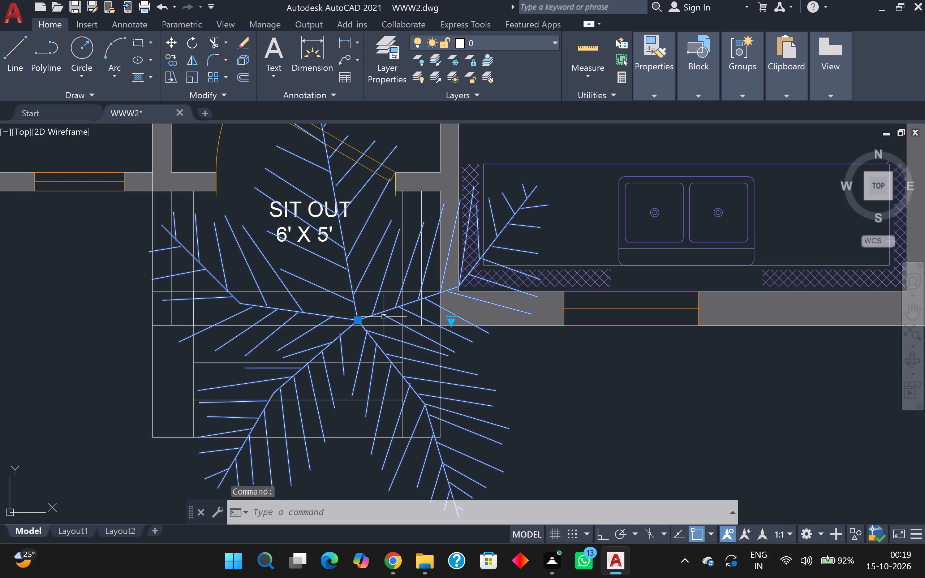
pyautogui.press('c')
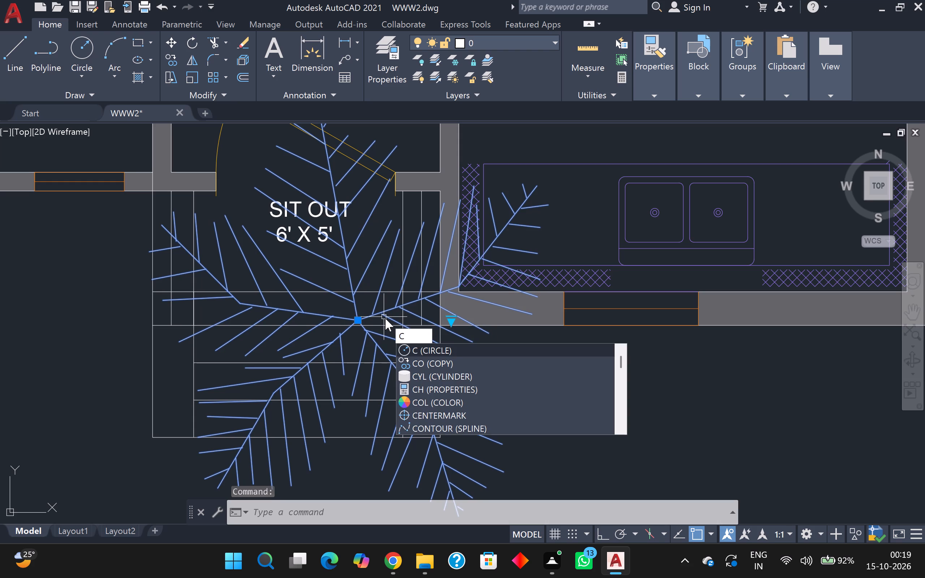
pyautogui.press('BackSpace')
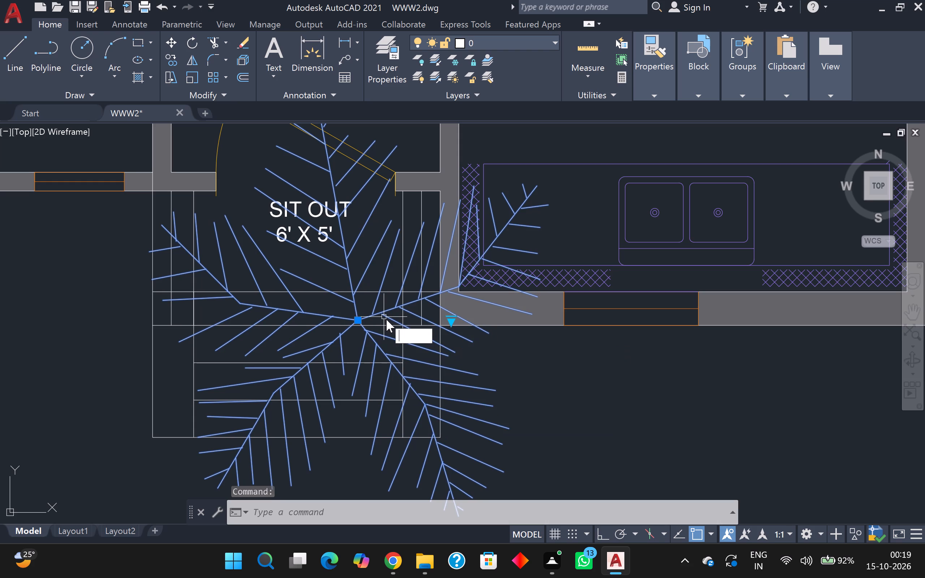
pyautogui.press('s')
pyautogui.press('c')
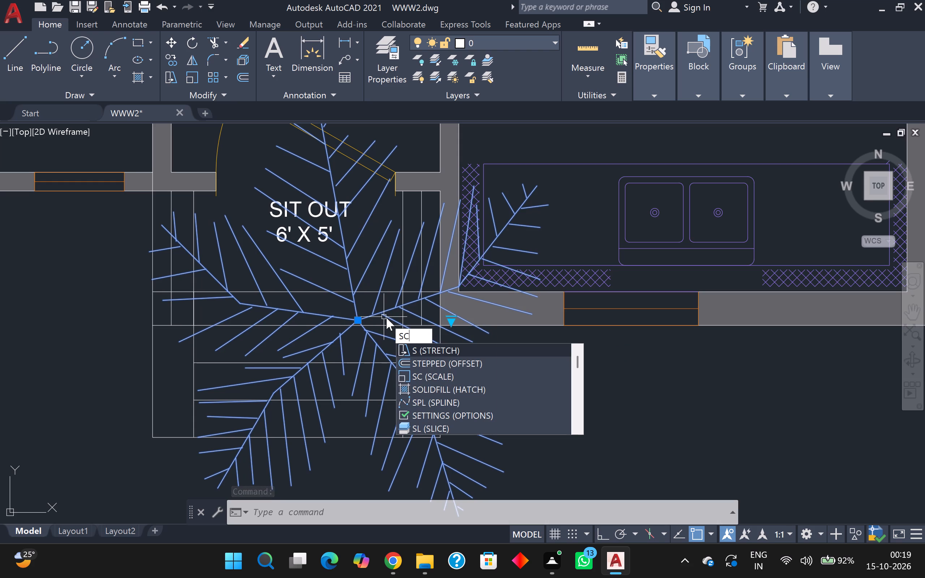
pyautogui.click(431, 348)
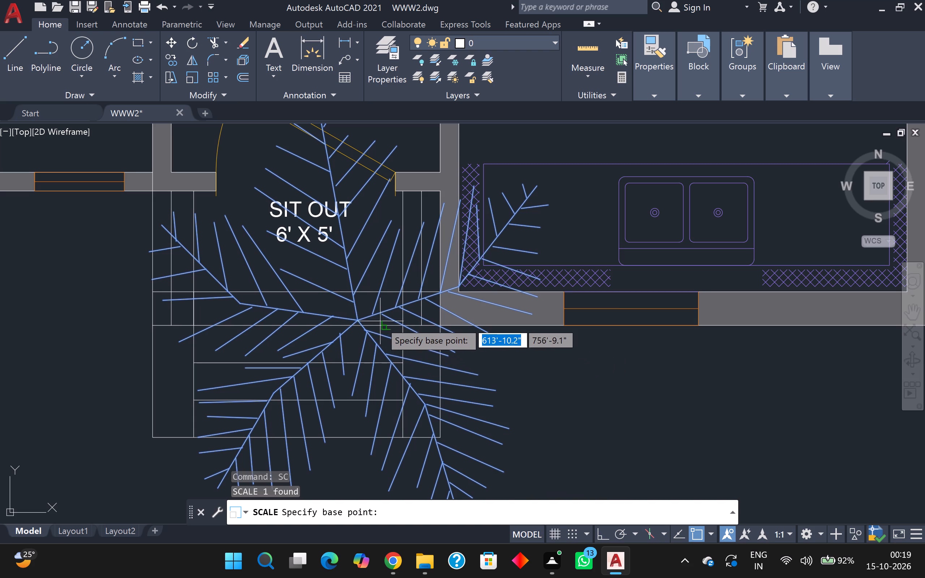
pyautogui.click(367, 323)
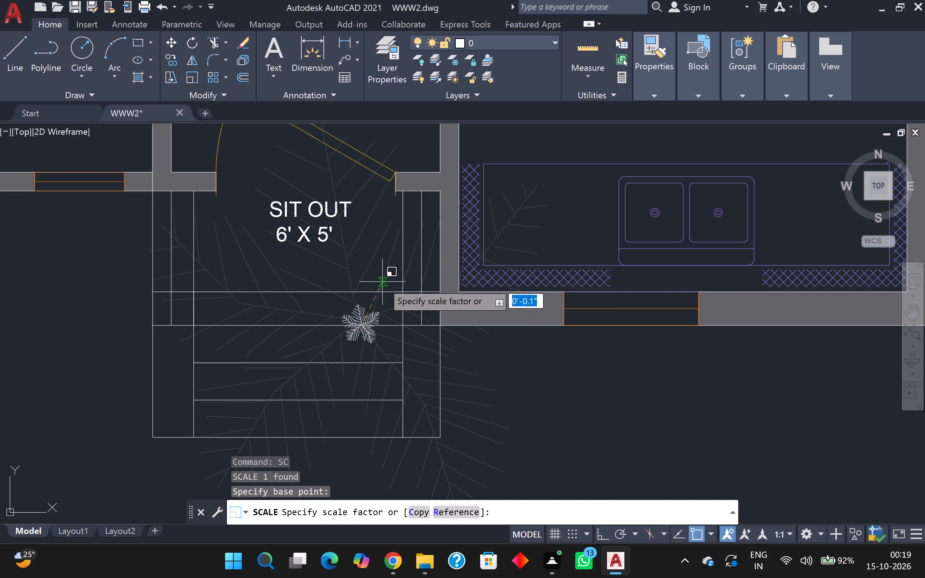
pyautogui.click(382, 281)
# Move the small plant up into the sit-out's corner on the kitchen side, just above the entrance steps.
pyautogui.click(363, 328)
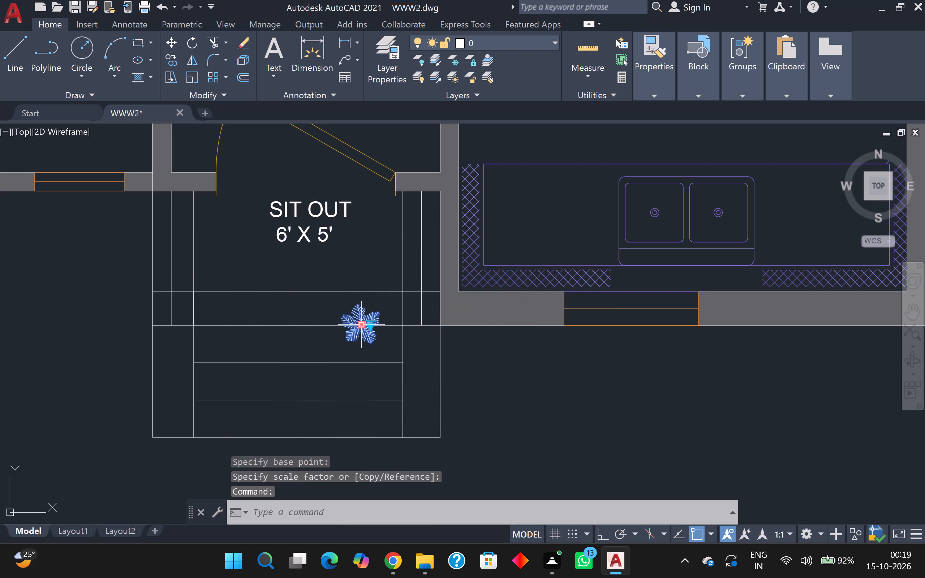
pyautogui.press('m')
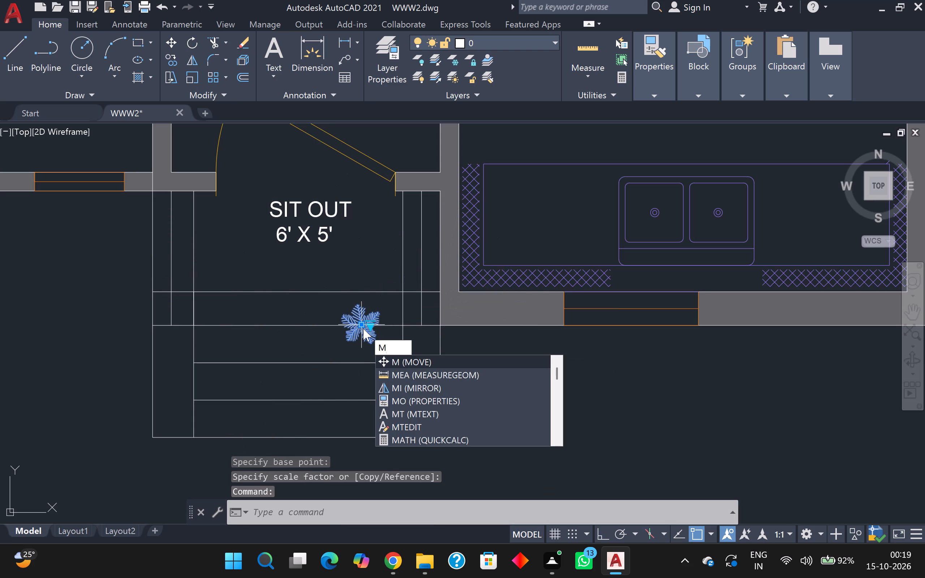
pyautogui.press('Return')
pyautogui.click(363, 327)
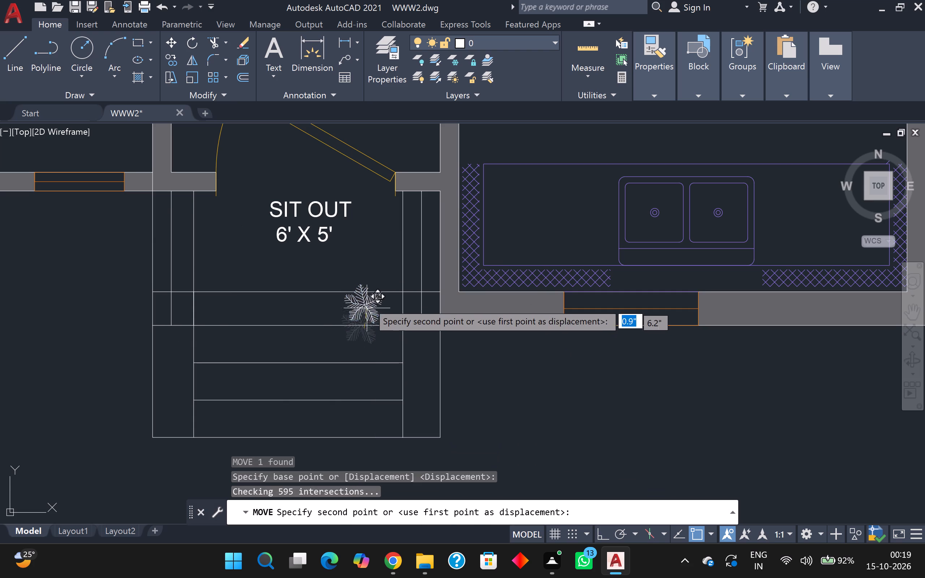
pyautogui.click(382, 268)
# Copy the small plant to the sit-out's opposite corner and to three spots in a row outside the toilet window.
pyautogui.click(377, 270)
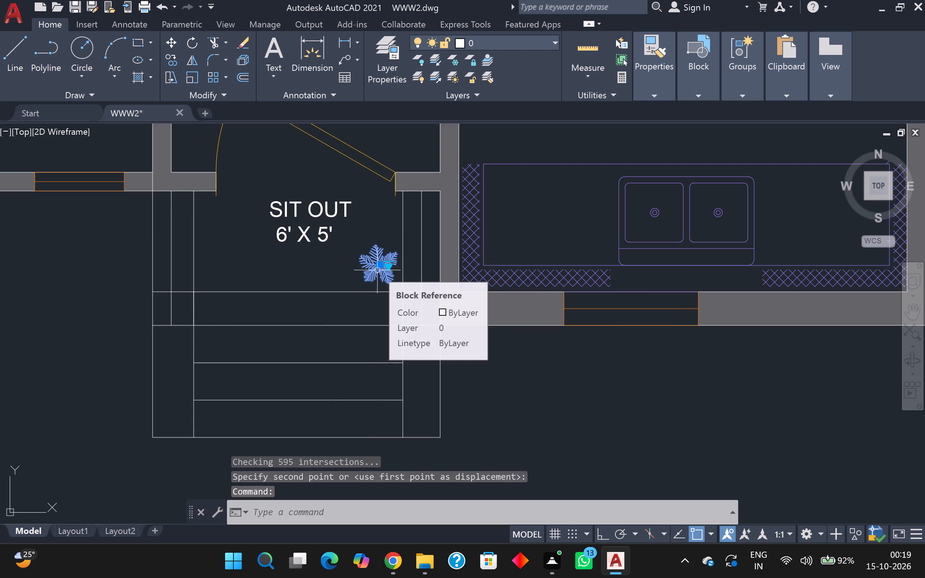
pyautogui.press('c')
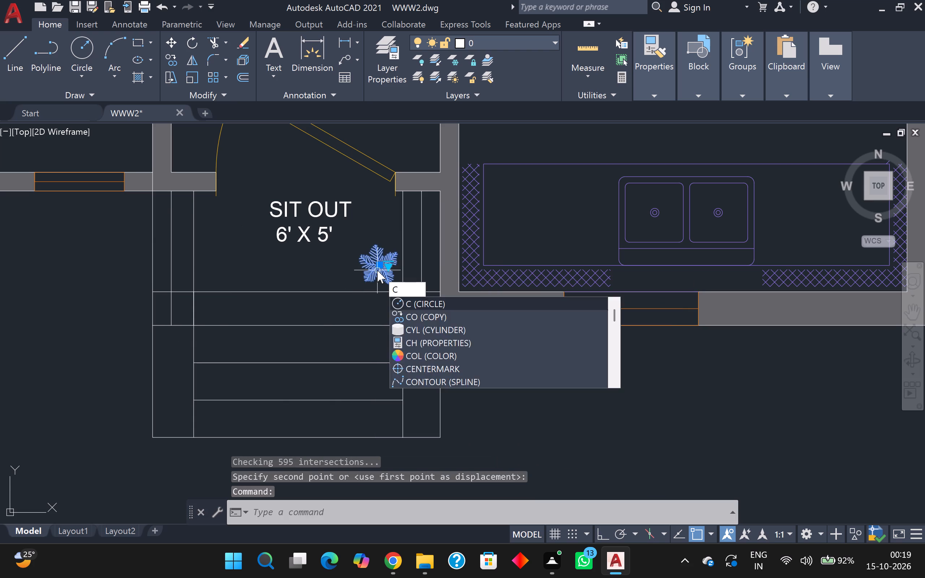
pyautogui.press('o')
pyautogui.press('Return')
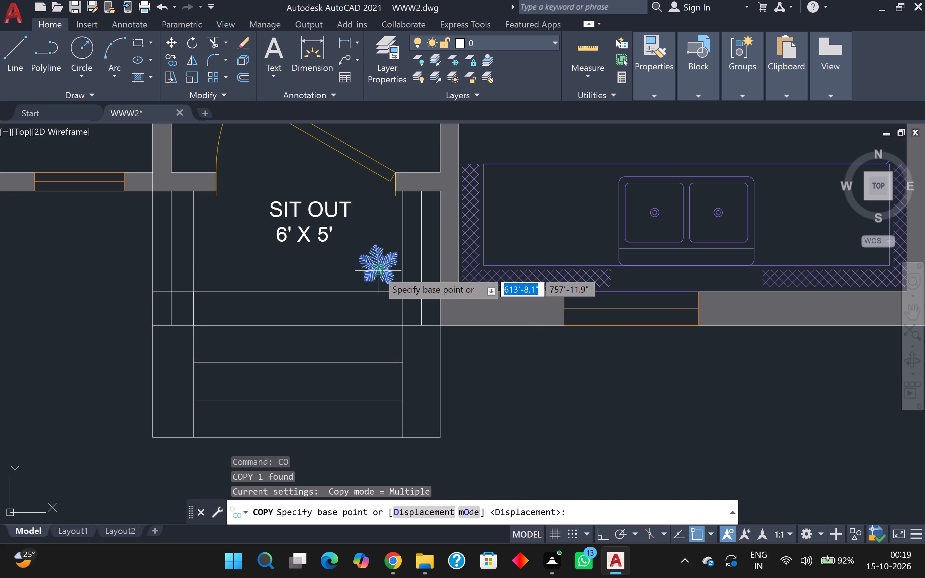
pyautogui.click(377, 270)
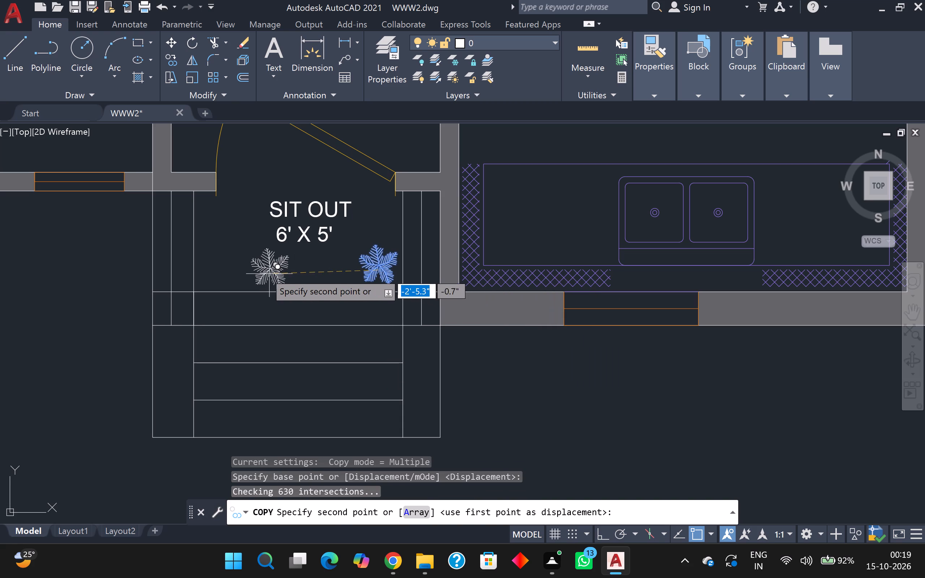
pyautogui.click(224, 273)
pyautogui.scroll(-1, 166, 333)
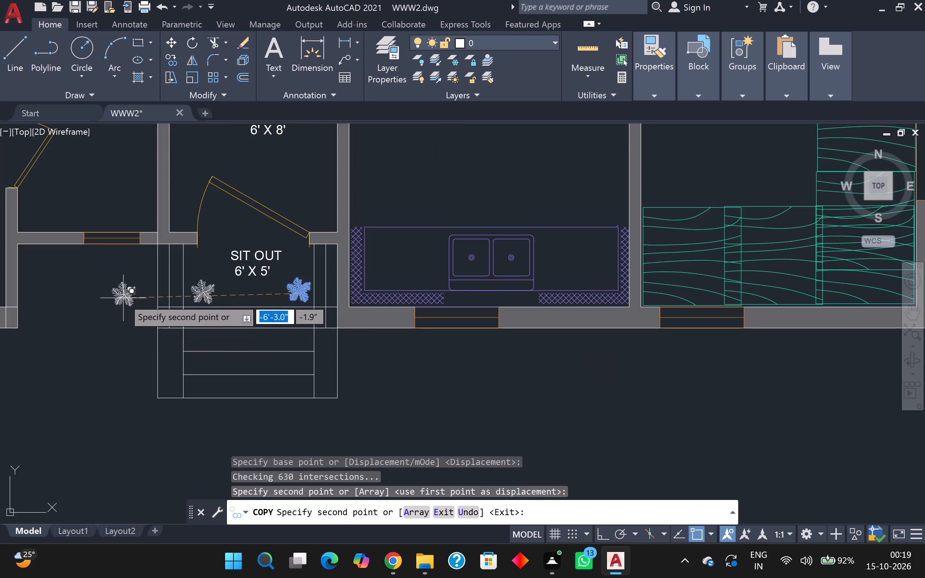
pyautogui.click(48, 281)
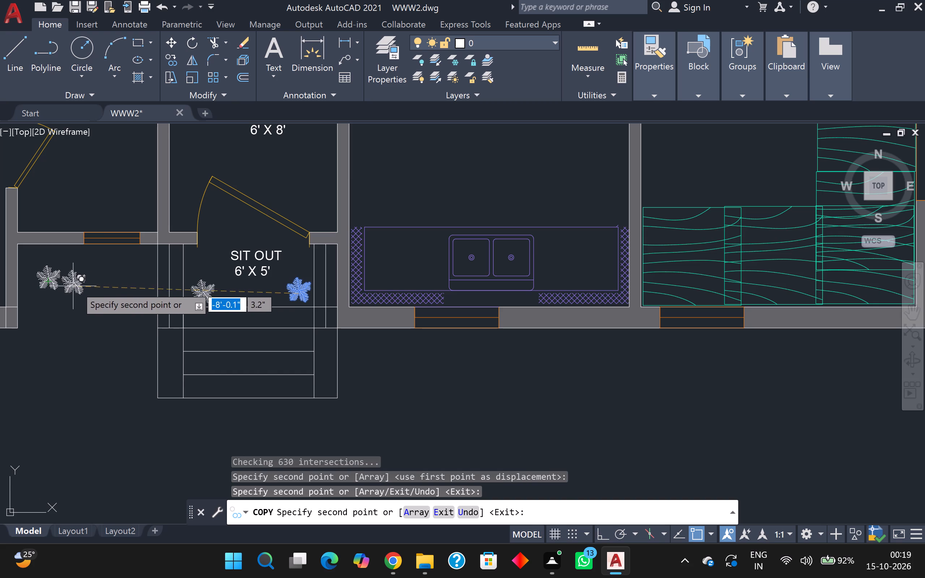
pyautogui.click(87, 281)
pyautogui.click(133, 280)
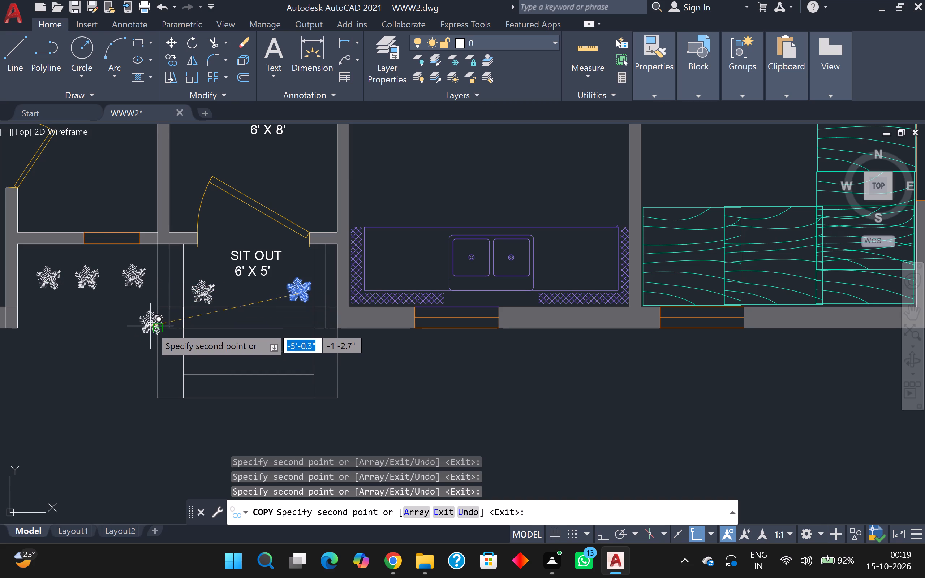
pyautogui.press('Escape')
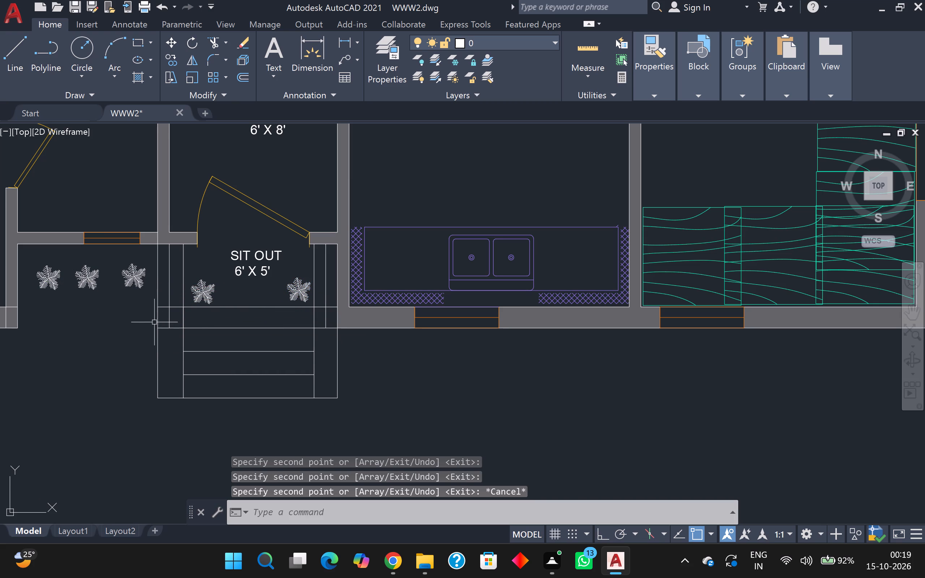
# Assign the five small plants in the sit-out and outside the toilet window to the bathroom layer.
pyautogui.click(201, 297)
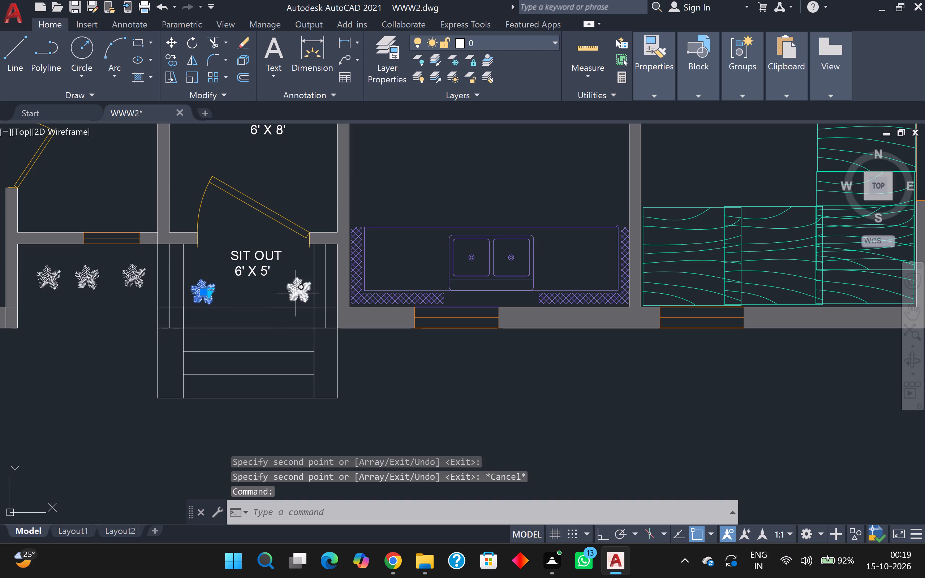
pyautogui.click(296, 293)
pyautogui.moveTo(141, 278); pyautogui.dragTo(137, 280)
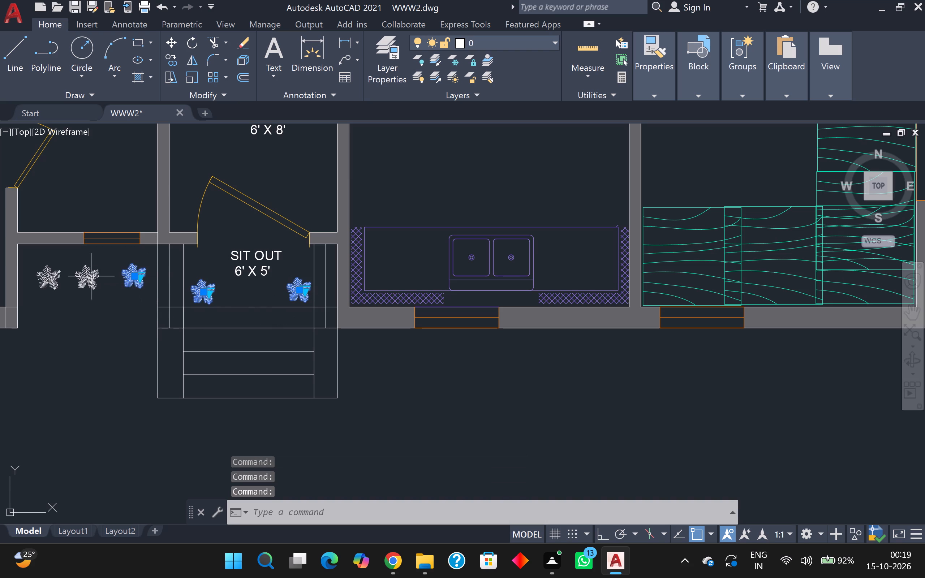
pyautogui.click(91, 276)
pyautogui.click(56, 275)
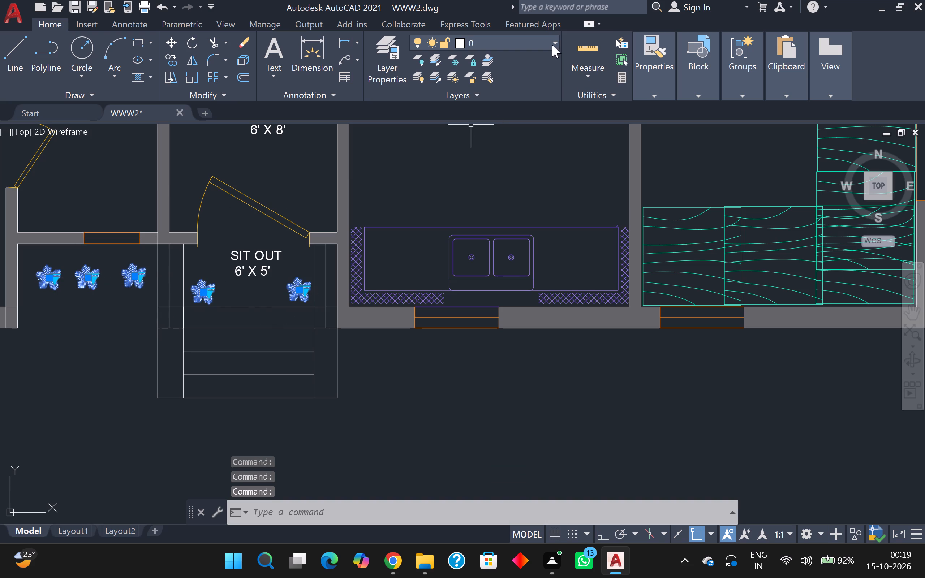
pyautogui.click(552, 43)
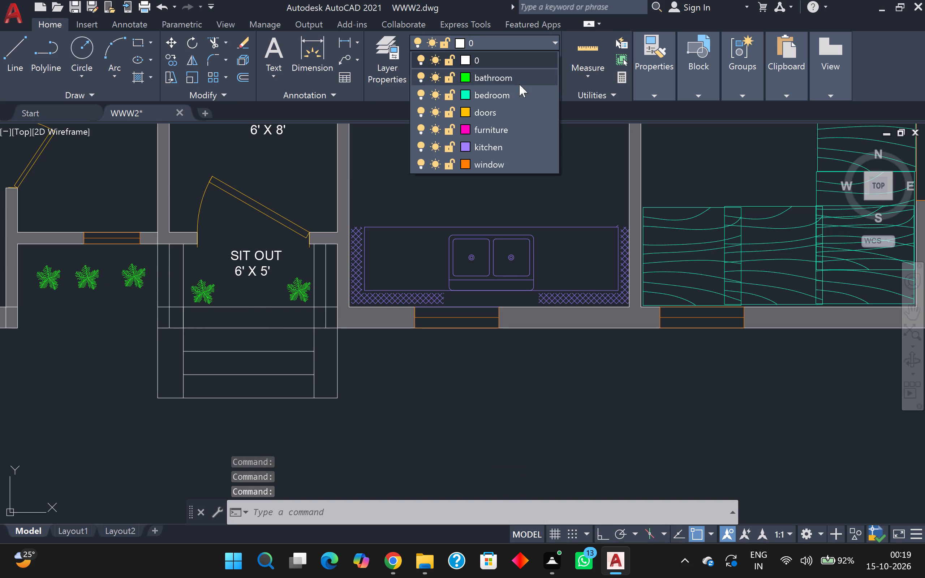
pyautogui.click(519, 83)
pyautogui.press('Escape')
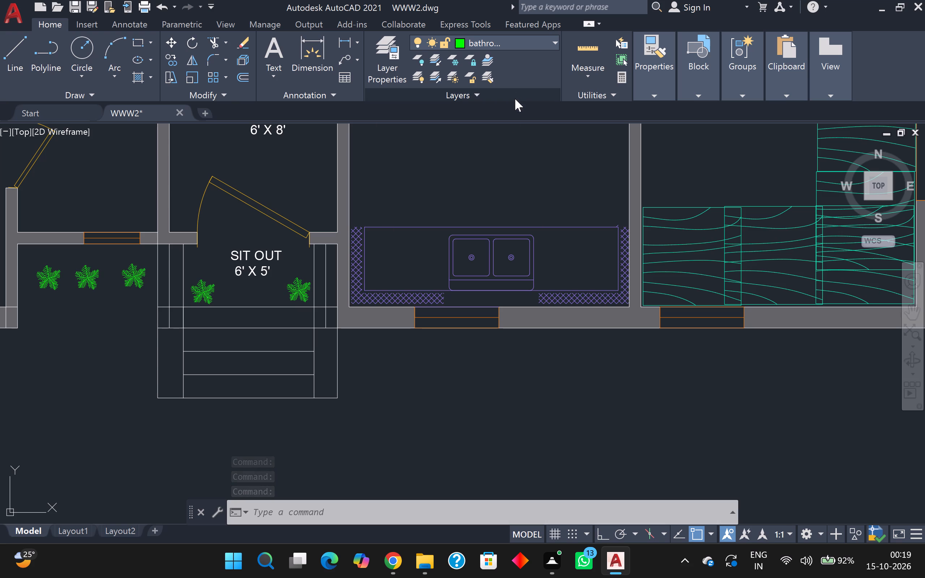
pyautogui.press('Escape')
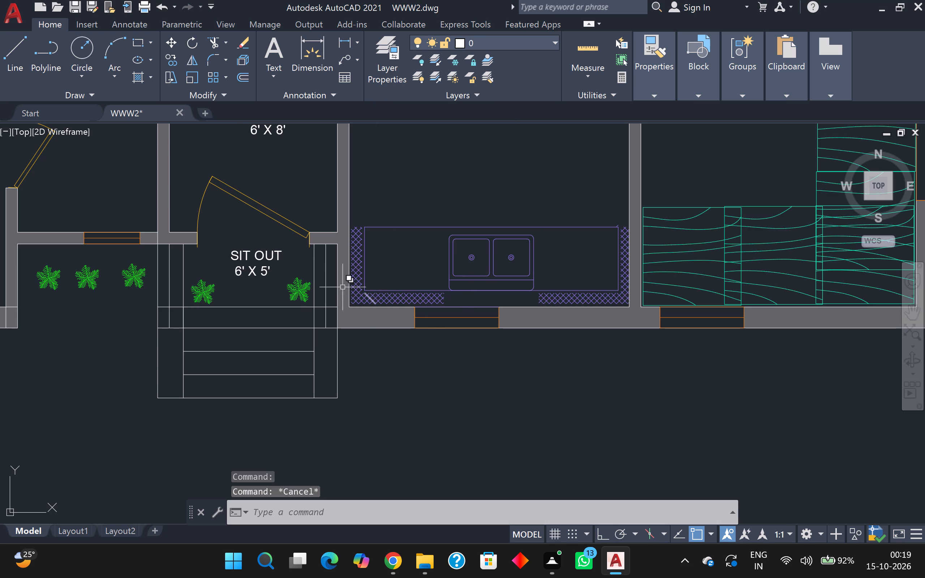
# Hatch the two side blocks flanking the entrance steps with a solid fill in colour 254,204,102.
pyautogui.click(134, 74)
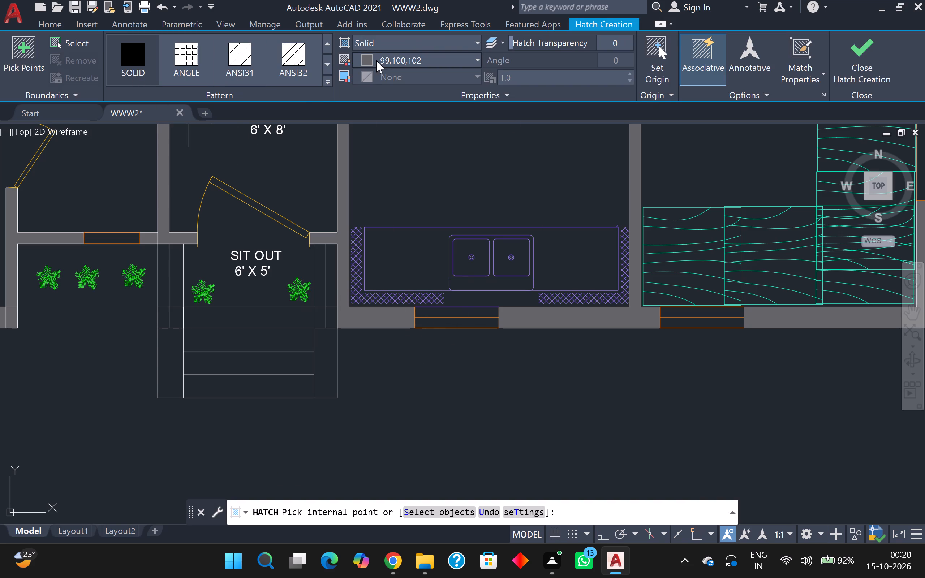
pyautogui.click(475, 57)
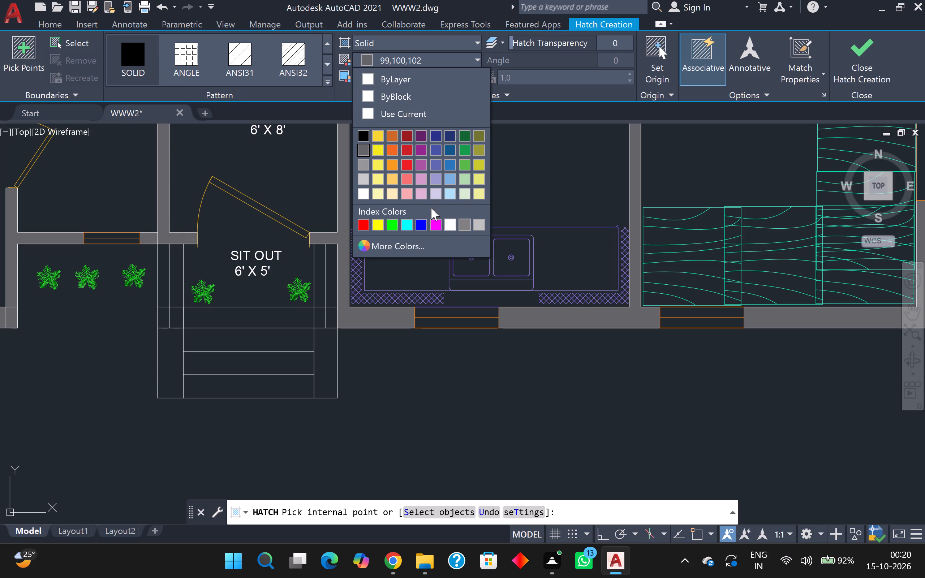
pyautogui.click(390, 177)
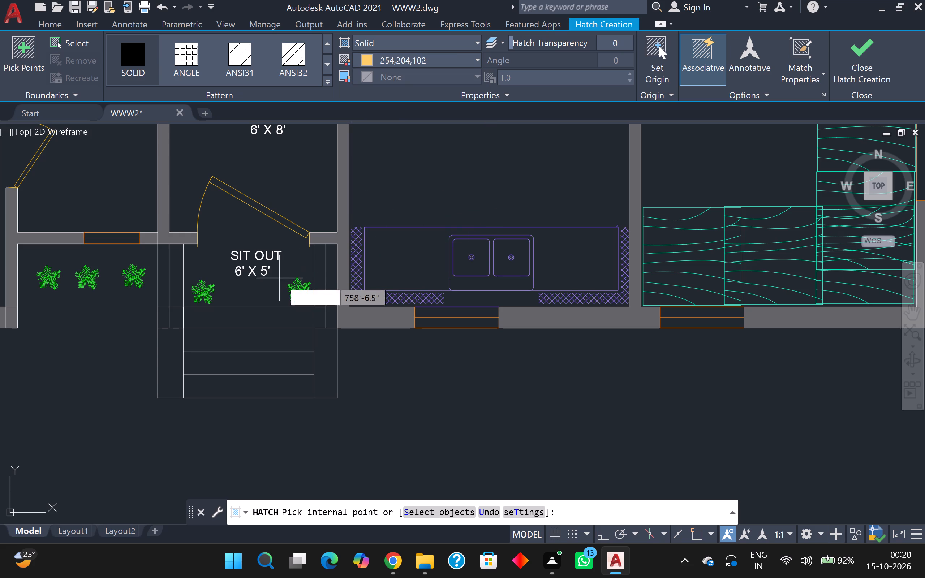
pyautogui.click(164, 368)
pyautogui.click(317, 366)
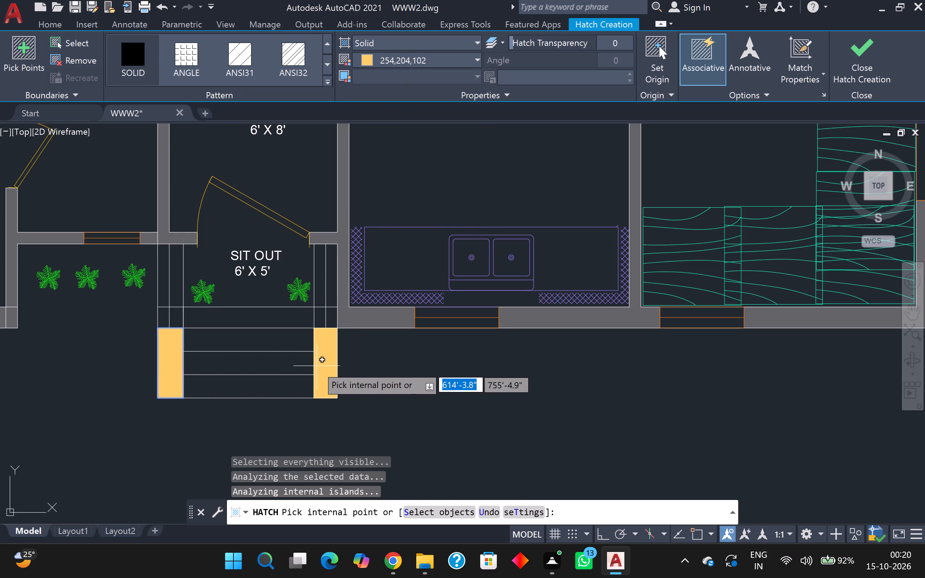
pyautogui.scroll(1, 309, 350)
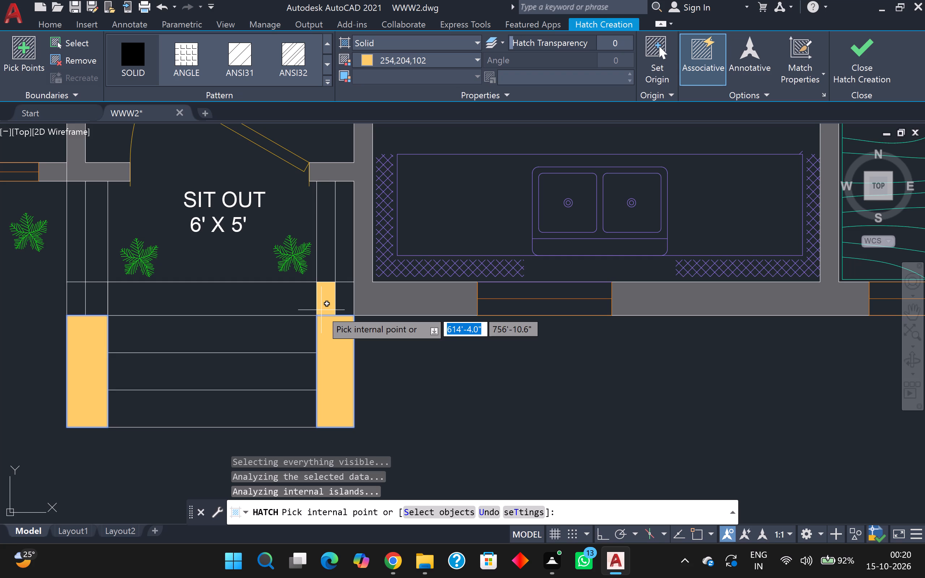
pyautogui.scroll(-1, 321, 310)
pyautogui.press('Escape')
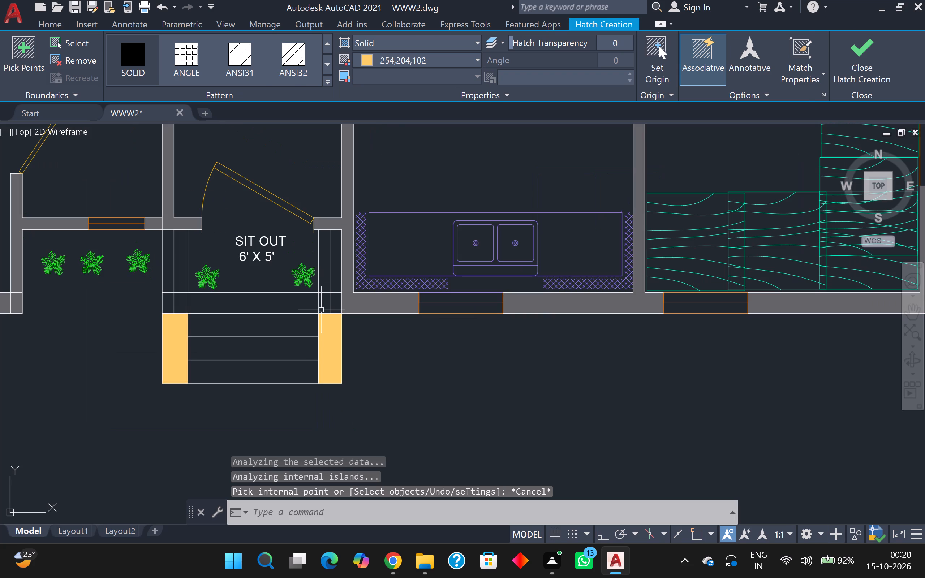
# Hatch the strip at the sit-out edge and the three entrance steps below it with a solid fill in colour 221,179,212.
pyautogui.scroll(1, 342, 338)
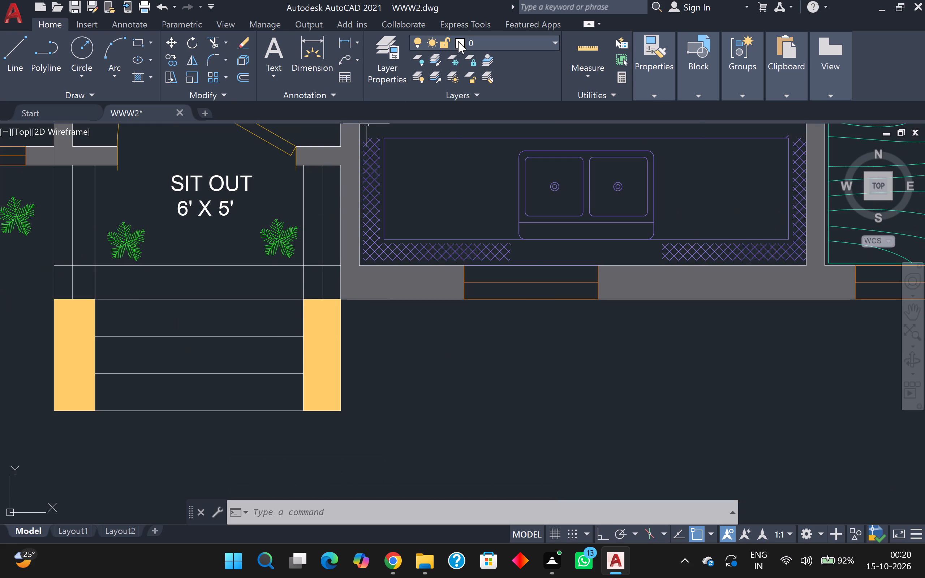
pyautogui.click(143, 81)
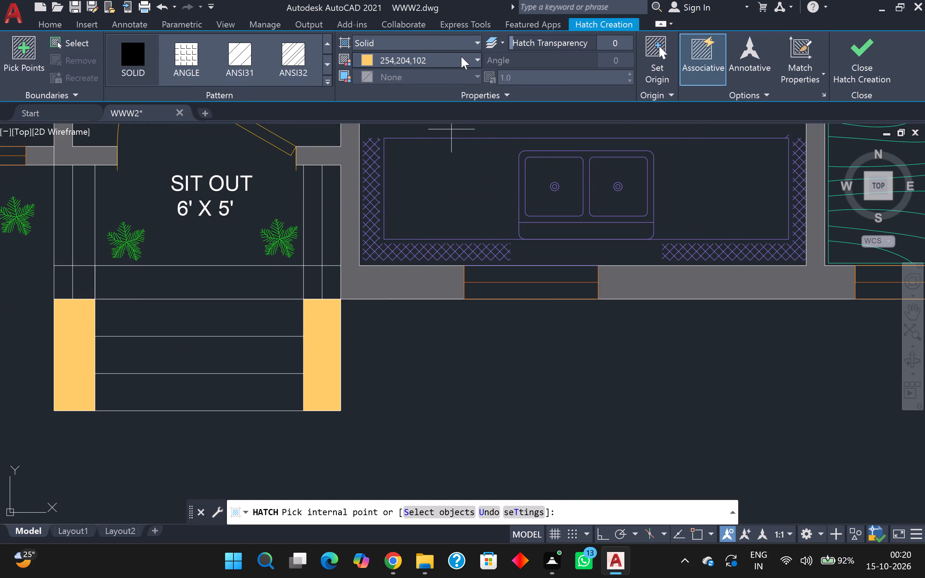
pyautogui.click(464, 56)
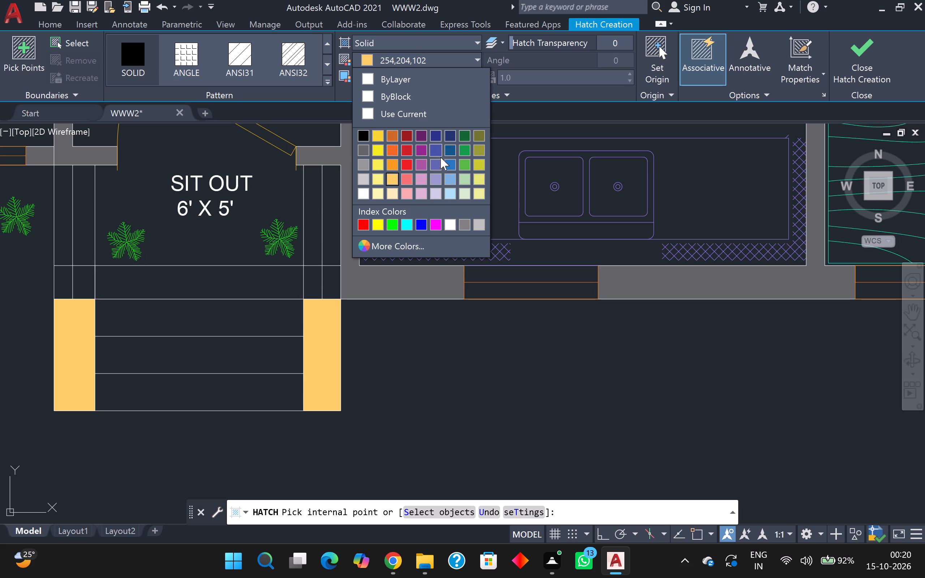
pyautogui.click(421, 196)
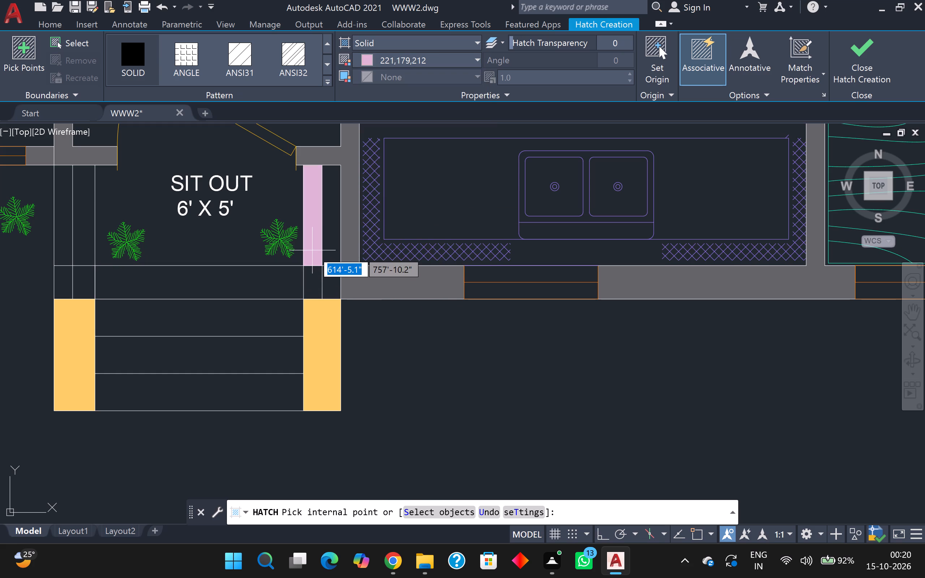
pyautogui.click(266, 282)
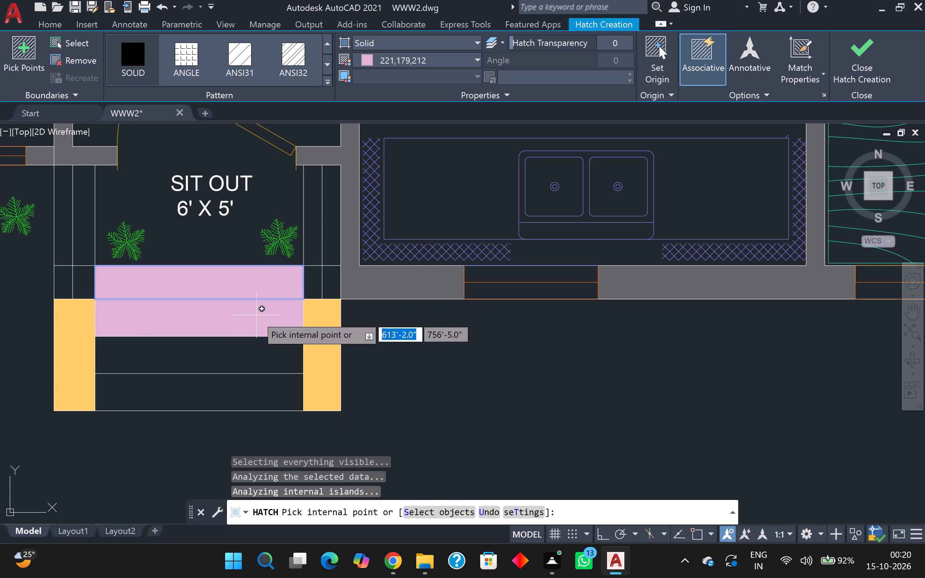
pyautogui.click(256, 315)
pyautogui.click(255, 354)
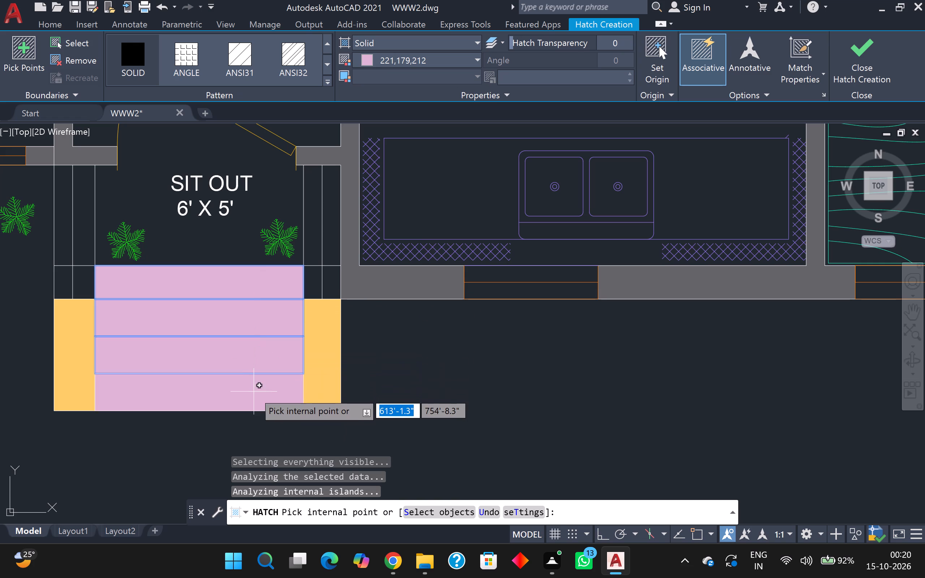
pyautogui.click(254, 392)
pyautogui.press('Escape')
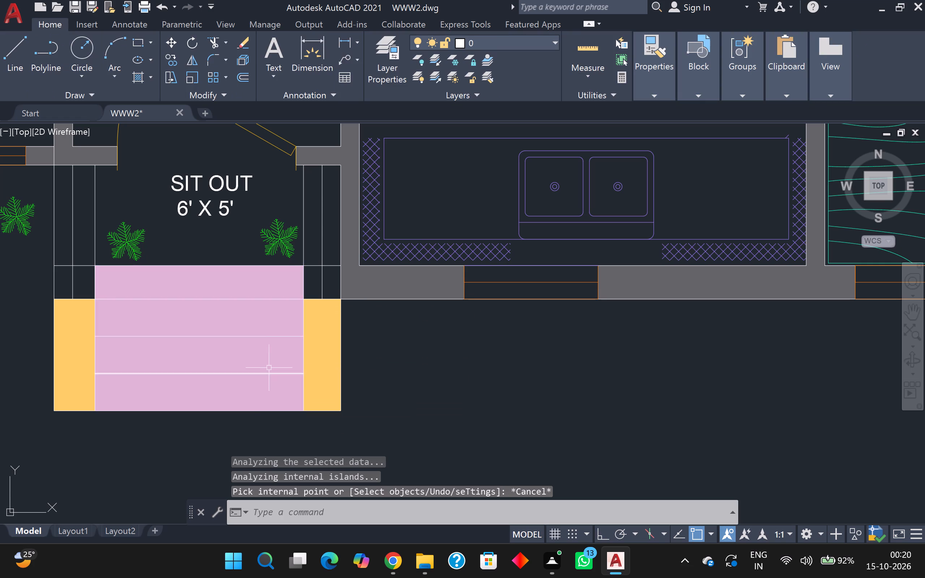
# Change the colour of the four horizontal step lines, from the sit-out's outer edge to the bottom step, to black (0,0,0).
pyautogui.scroll(2, 239, 290)
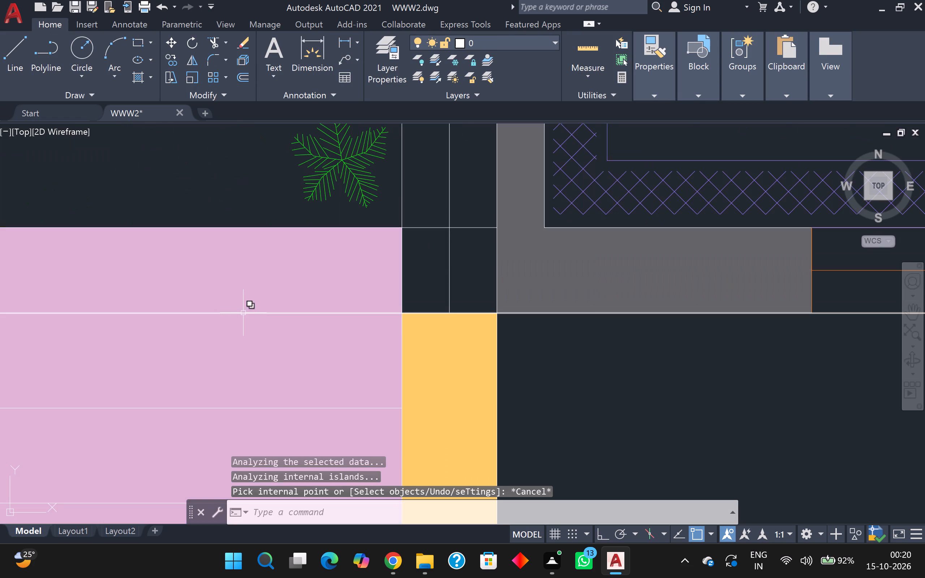
pyautogui.click(244, 312)
pyautogui.scroll(-1, 244, 344)
pyautogui.moveTo(243, 344); pyautogui.dragTo(297, 287, button='middle')
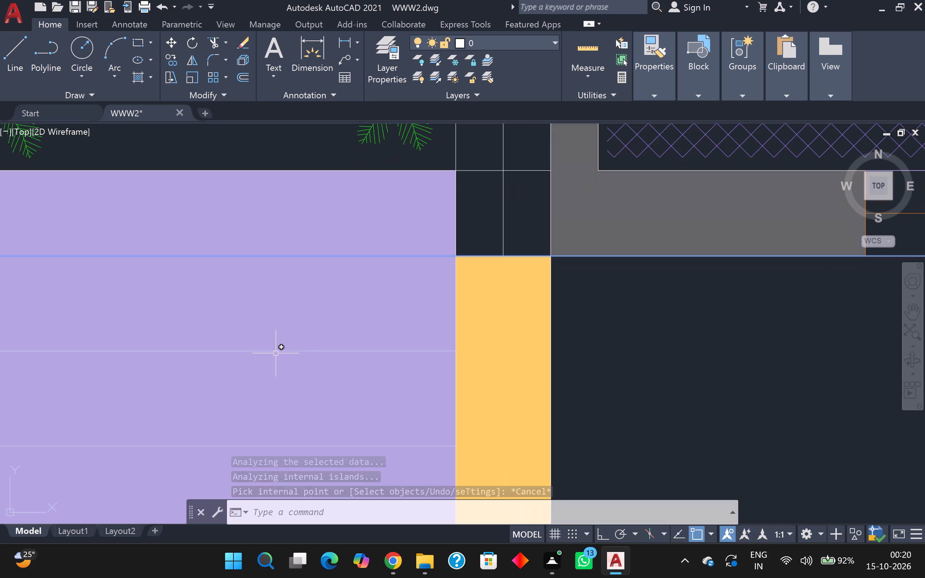
pyautogui.click(276, 352)
pyautogui.moveTo(274, 351); pyautogui.dragTo(275, 341, button='middle')
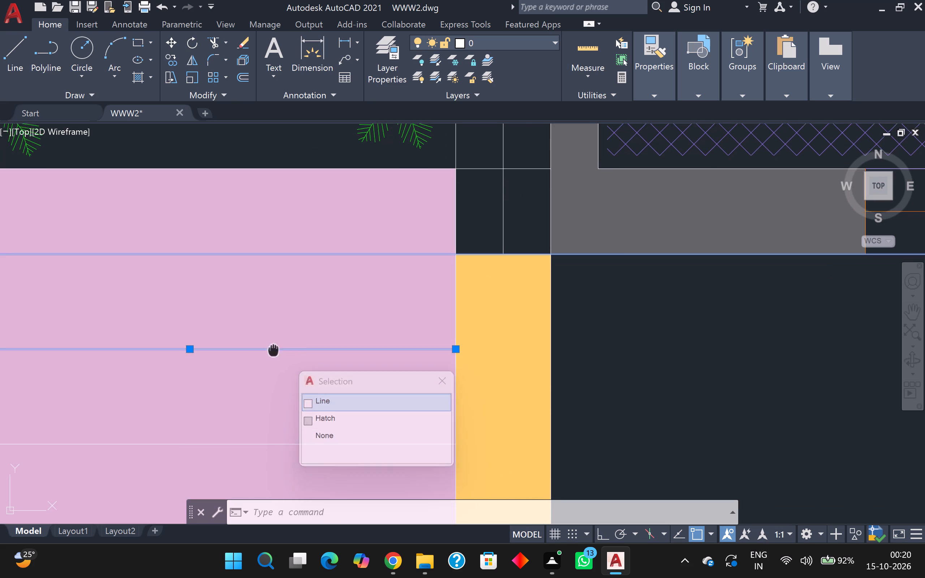
pyautogui.moveTo(275, 341); pyautogui.dragTo(312, 220, button='middle')
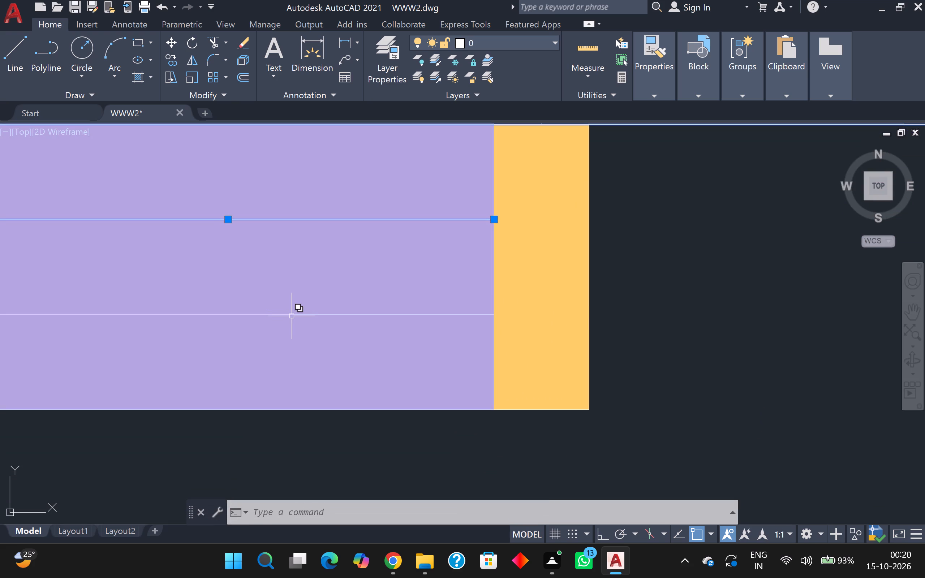
pyautogui.click(292, 315)
pyautogui.scroll(-2, 289, 317)
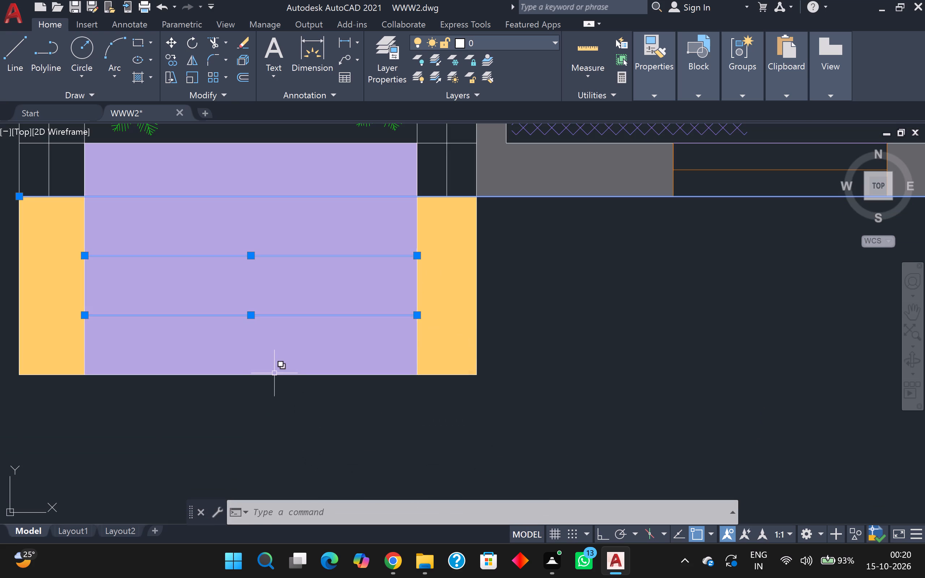
pyautogui.scroll(1, 274, 374)
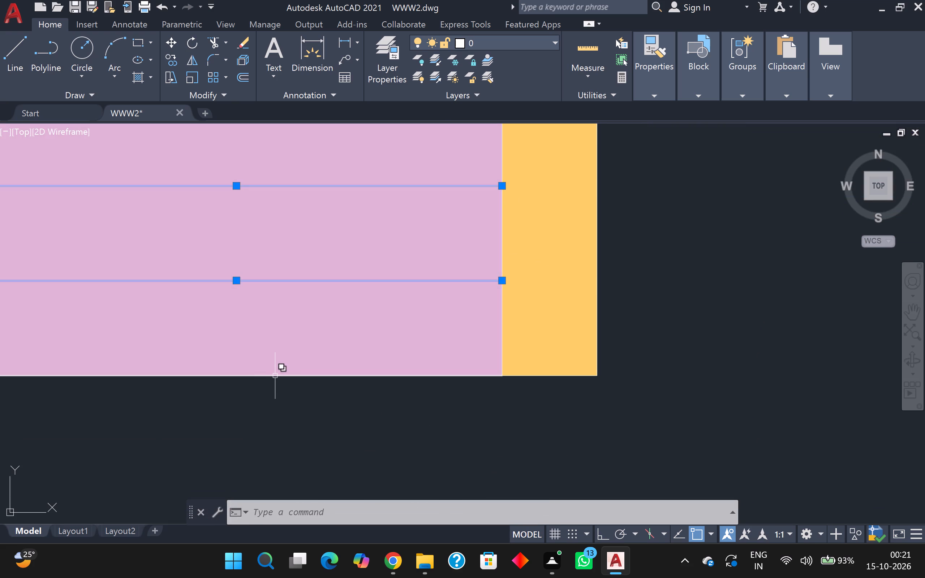
pyautogui.click(275, 375)
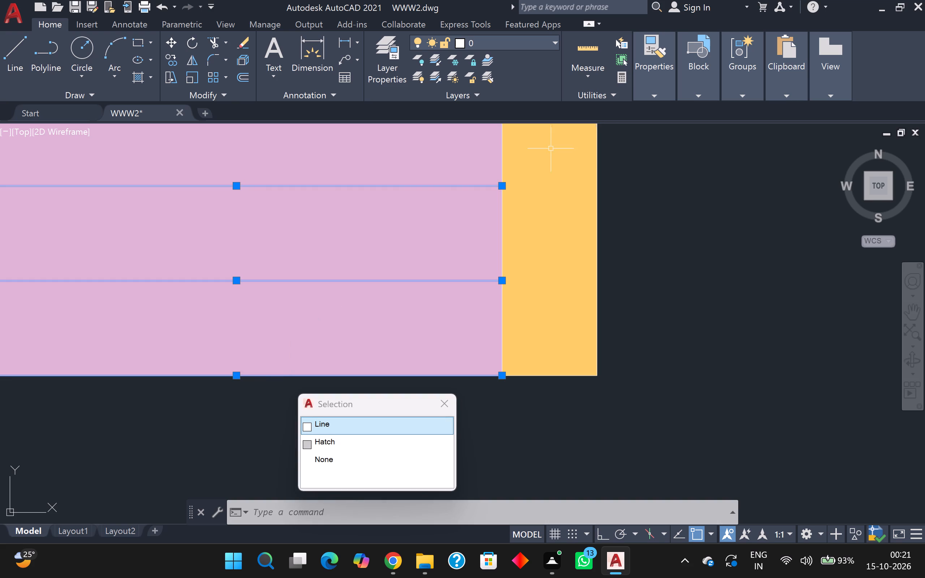
pyautogui.click(653, 92)
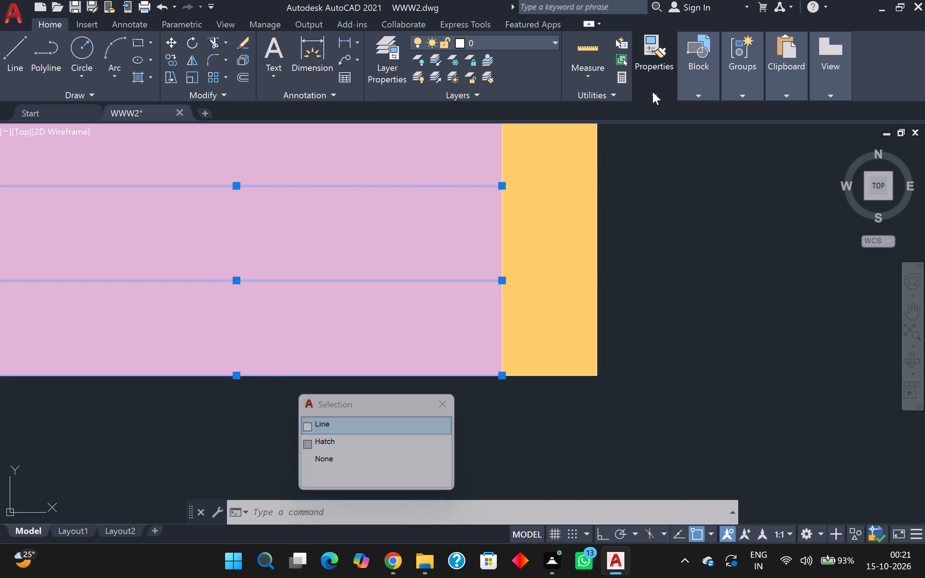
pyautogui.click(710, 107)
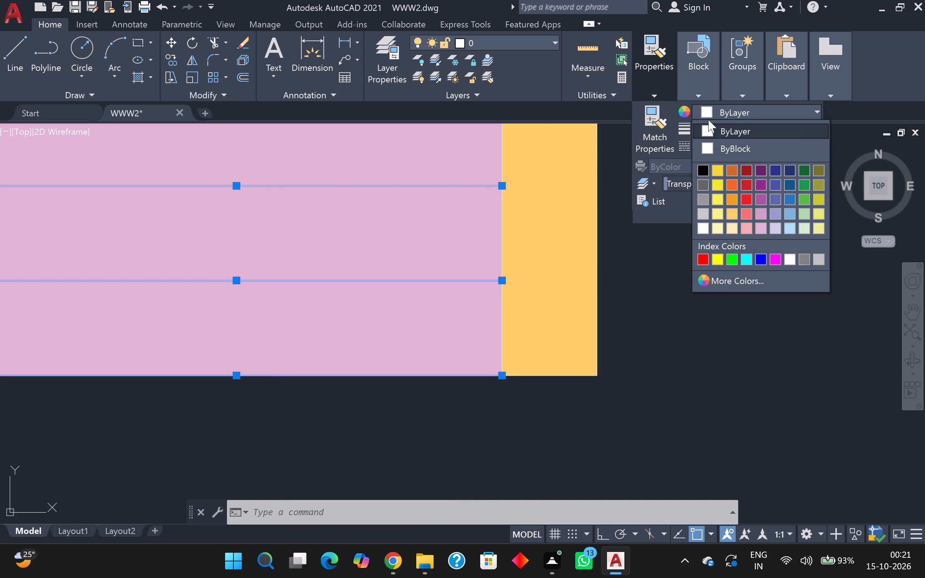
pyautogui.click(705, 164)
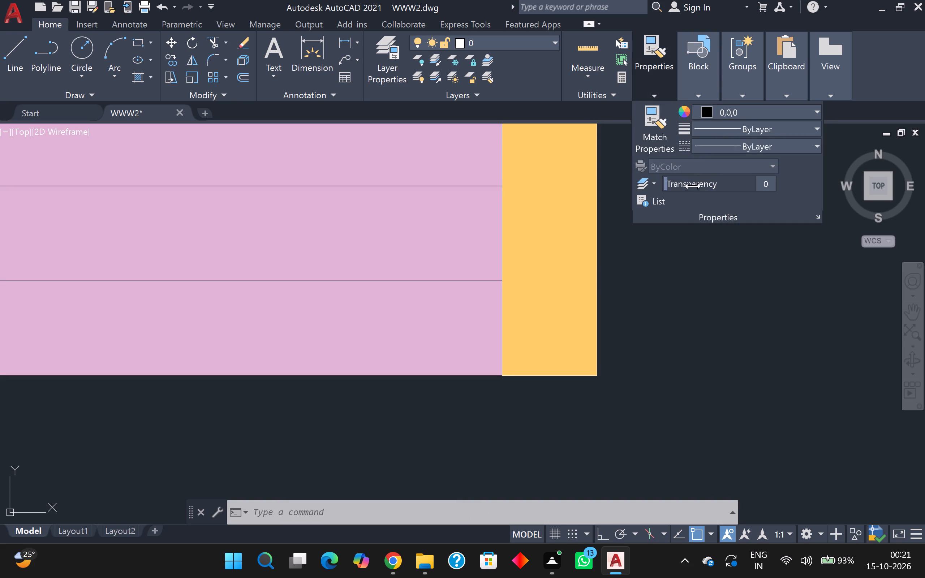
pyautogui.press('Escape')
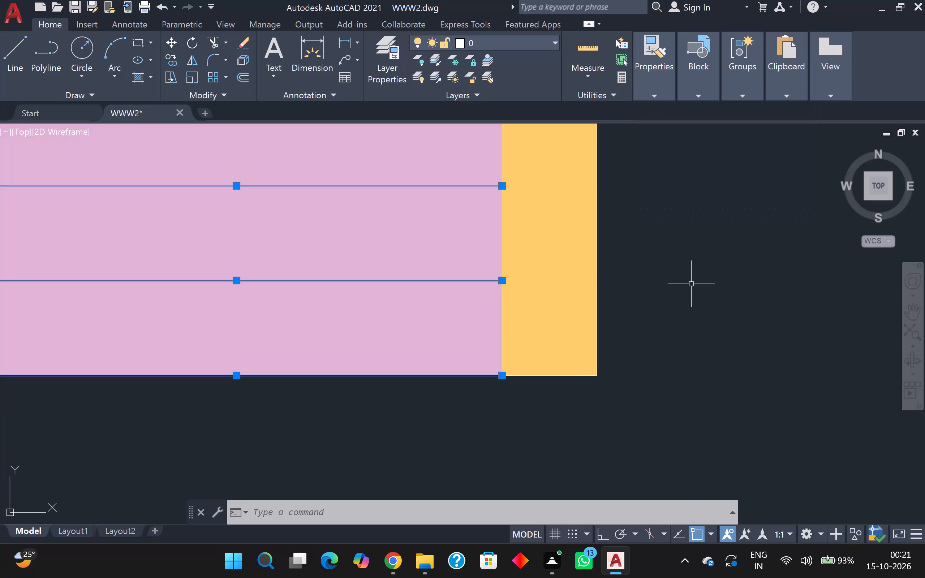
pyautogui.press('Escape')
# Hatch the narrow strips along both sides of the sit-out, down to the side blocks, with a solid fill in colour 254,204,102.
pyautogui.scroll(-2, 689, 274)
pyautogui.moveTo(552, 315); pyautogui.dragTo(568, 385, button='middle')
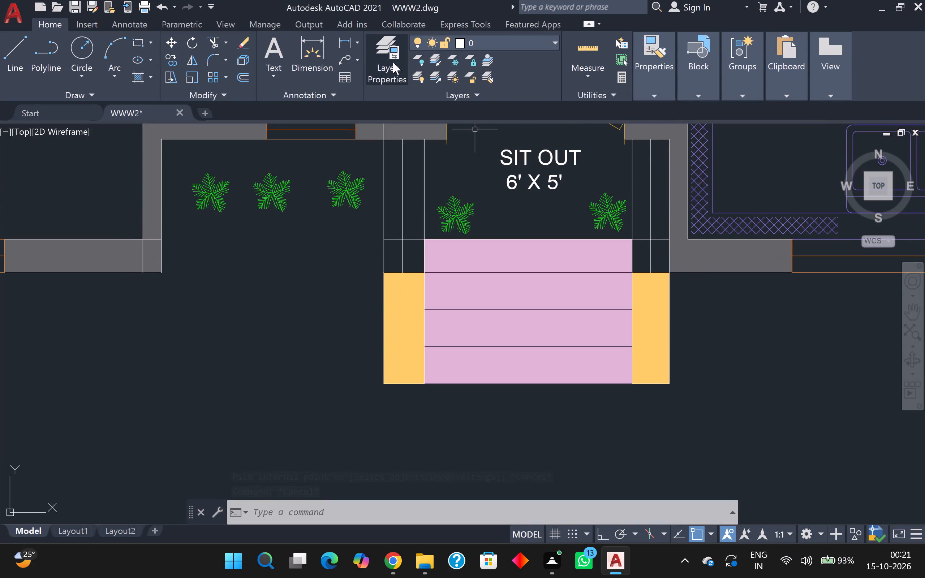
pyautogui.click(138, 79)
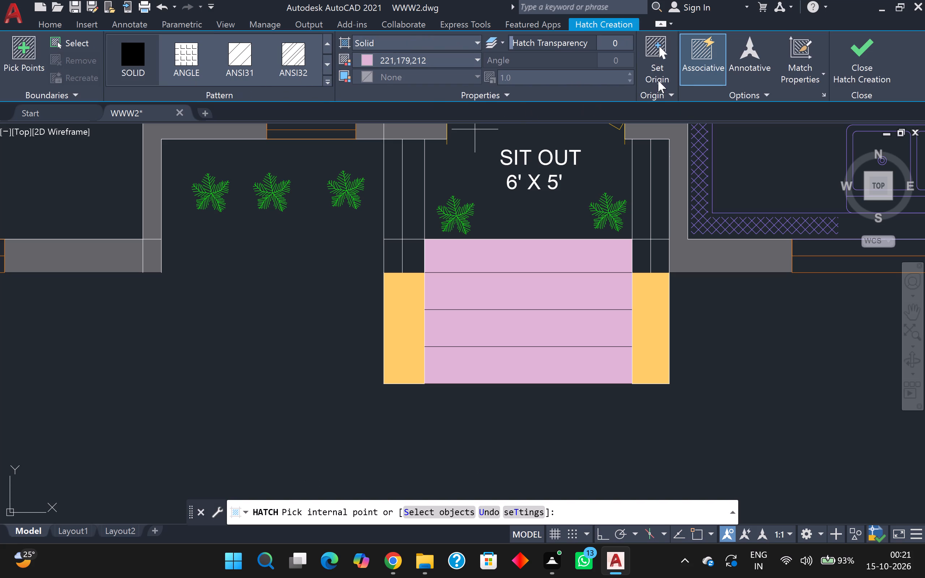
pyautogui.click(477, 58)
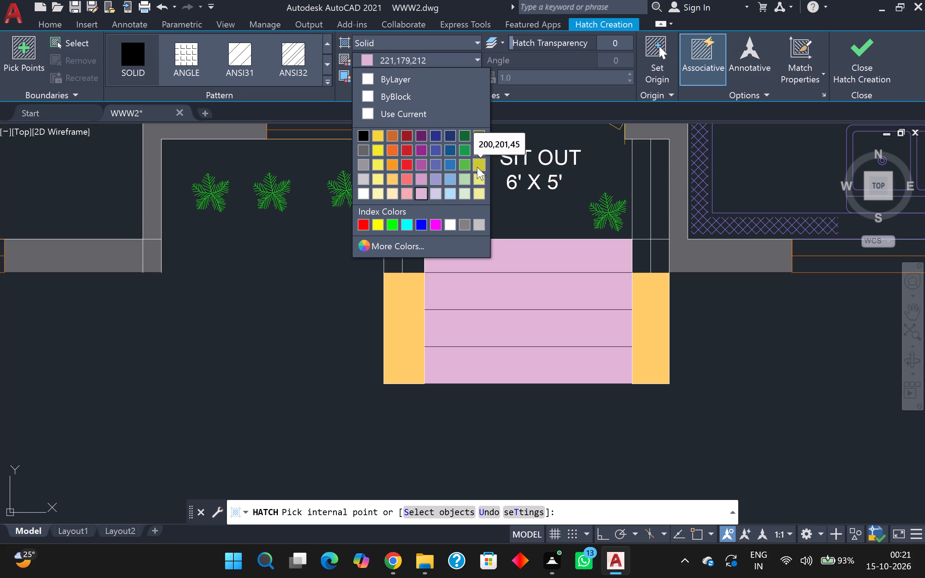
pyautogui.click(395, 177)
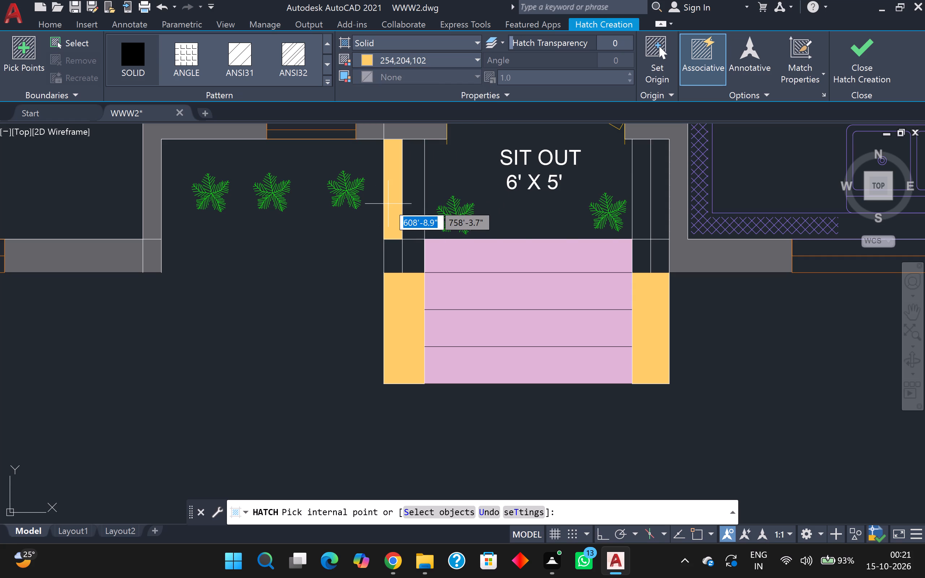
pyautogui.click(388, 203)
pyautogui.click(410, 210)
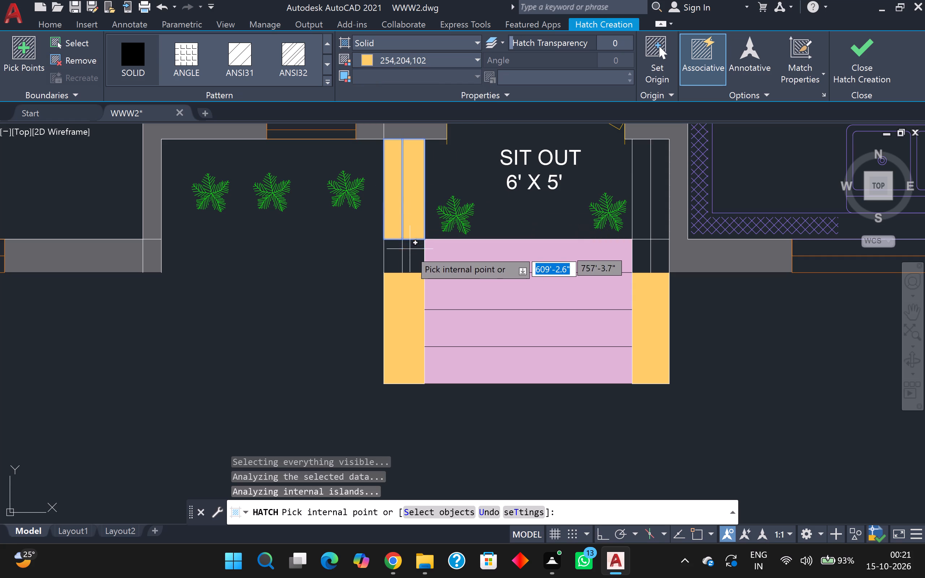
pyautogui.click(410, 250)
pyautogui.click(397, 255)
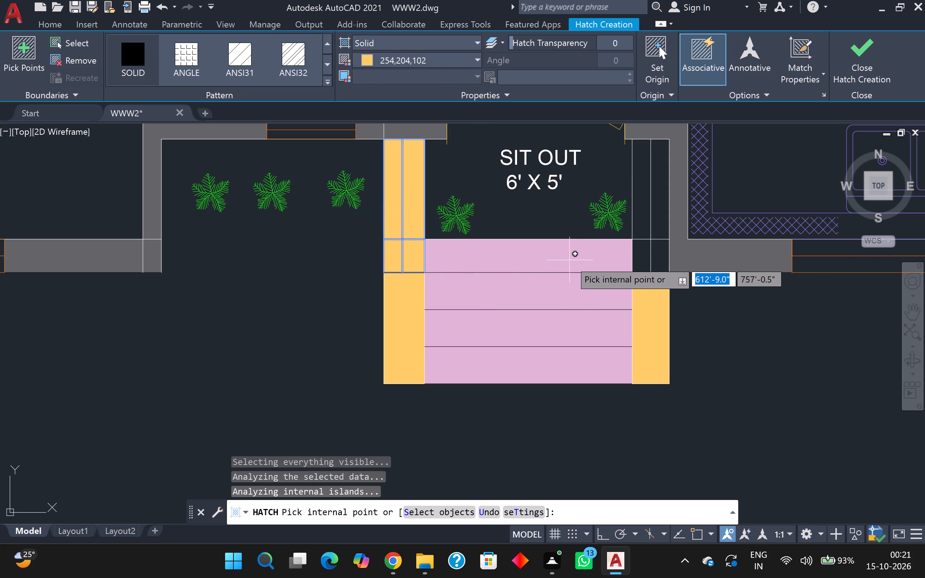
pyautogui.click(634, 261)
pyautogui.click(641, 230)
pyautogui.click(662, 228)
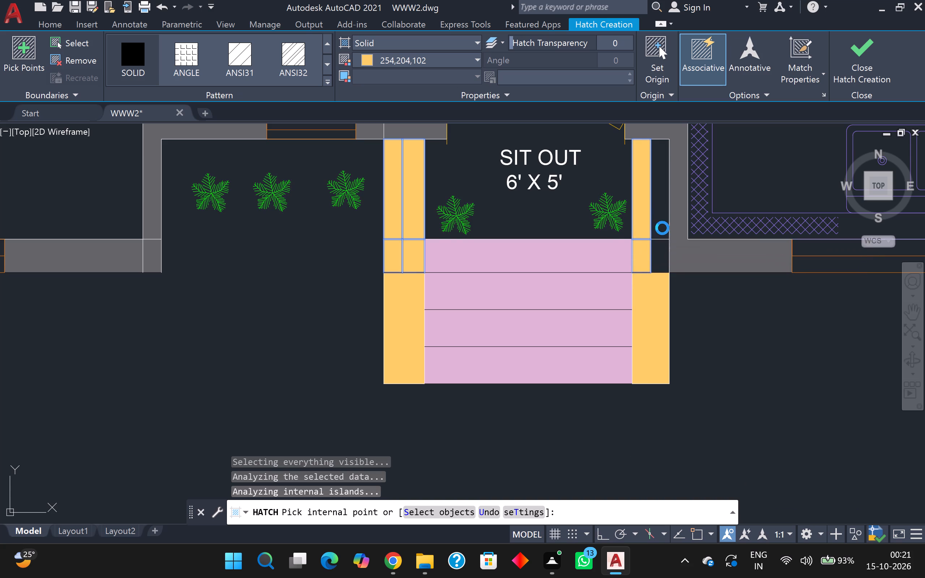
pyautogui.click(661, 250)
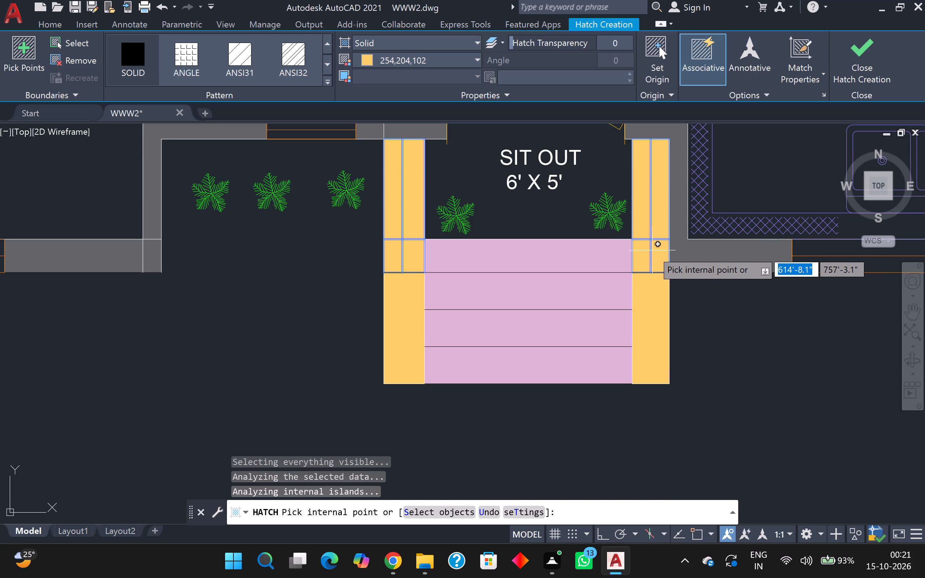
pyautogui.press('Escape')
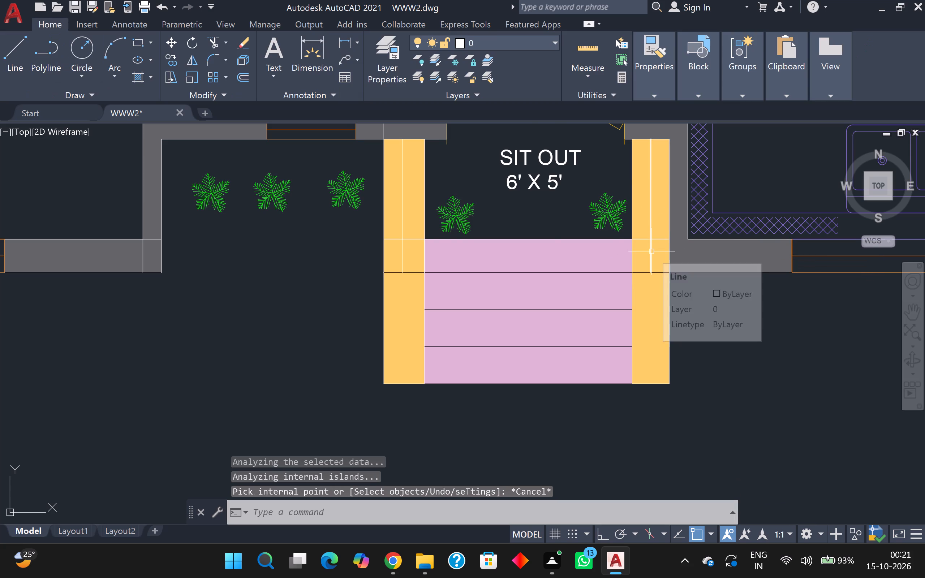
# Change the colour of the vertical centre lines in both sit-out side strips and the horizontal line crossing them to black (0,0,0).
pyautogui.scroll(-1, 651, 251)
pyautogui.scroll(1, 541, 258)
pyautogui.scroll(1, 464, 229)
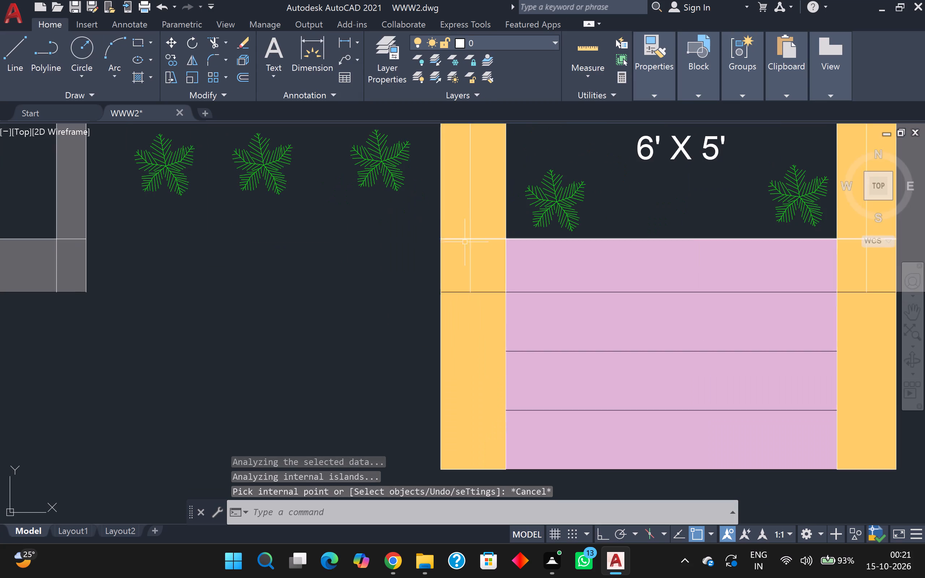
pyautogui.scroll(4, 472, 246)
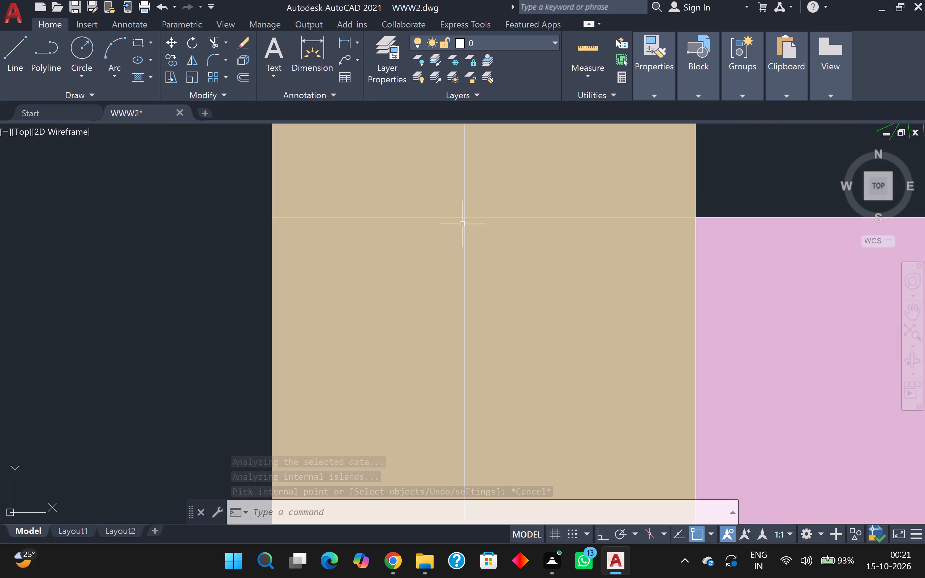
pyautogui.click(465, 224)
pyautogui.click(485, 217)
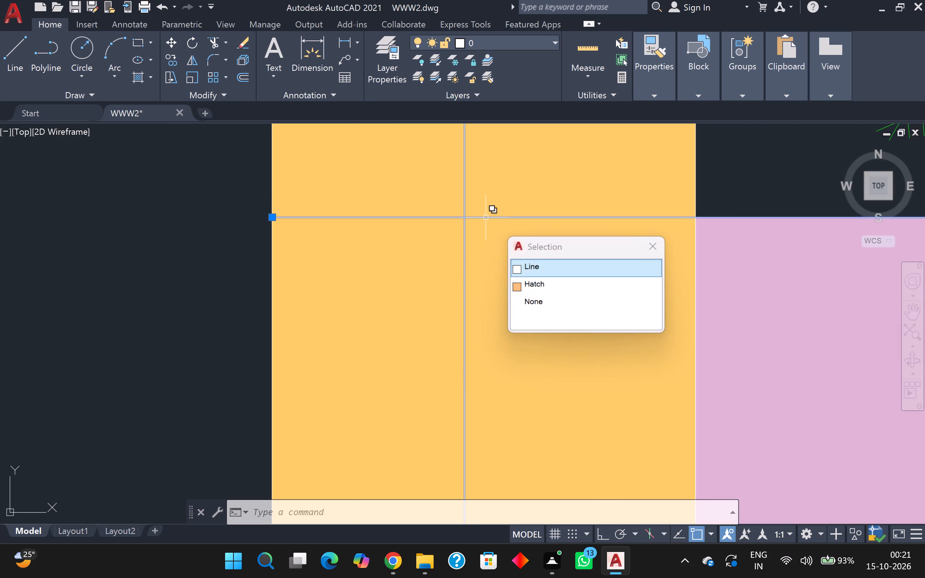
pyautogui.scroll(-2, 486, 217)
pyautogui.scroll(-2, 561, 207)
pyautogui.moveTo(620, 186); pyautogui.dragTo(317, 210, button='middle')
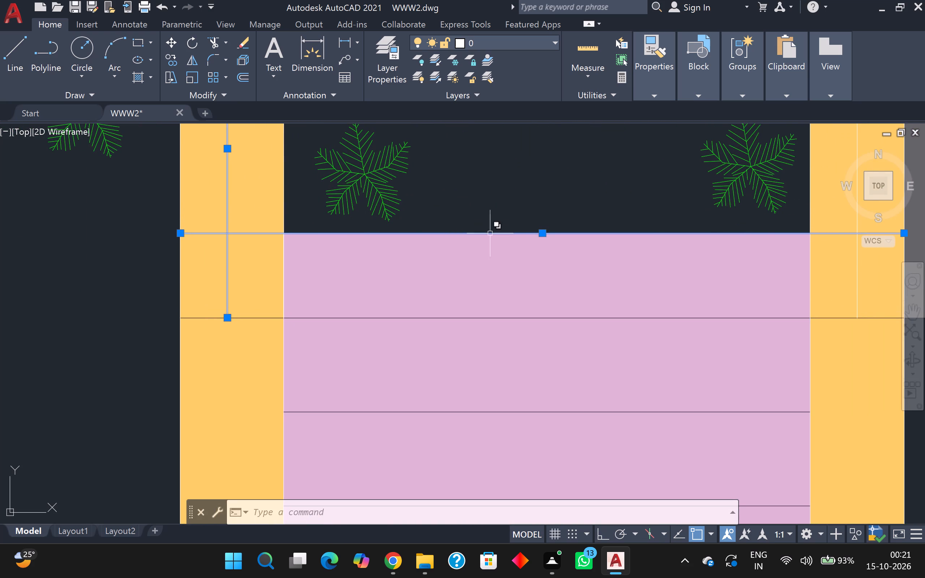
pyautogui.scroll(-2, 516, 208)
pyautogui.scroll(4, 643, 227)
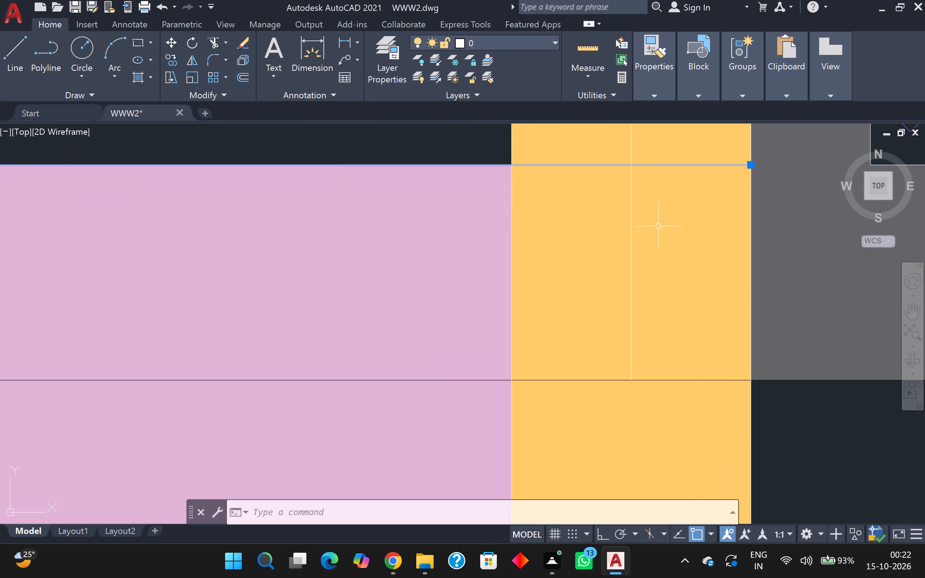
pyautogui.scroll(1, 646, 226)
pyautogui.click(623, 221)
pyautogui.scroll(-2, 623, 220)
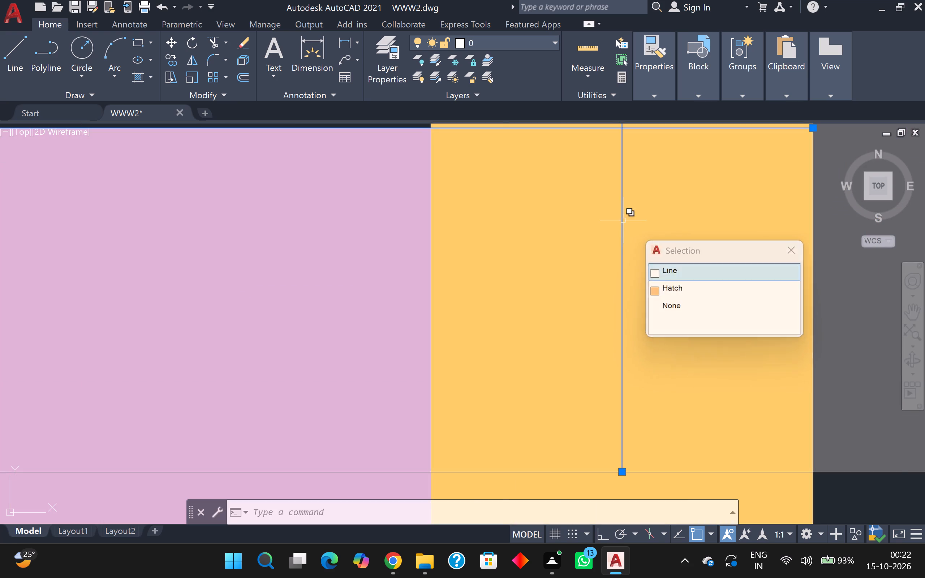
pyautogui.click(653, 94)
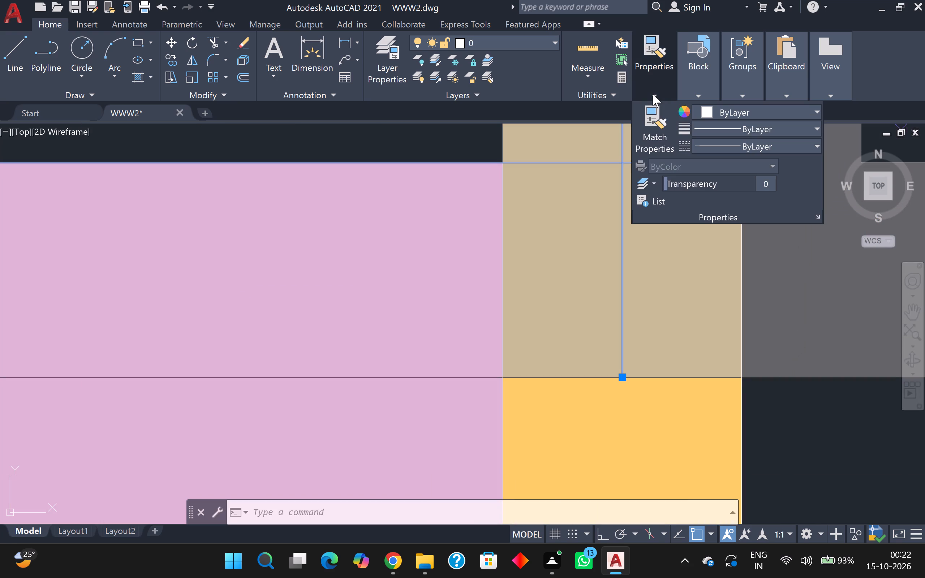
pyautogui.click(710, 110)
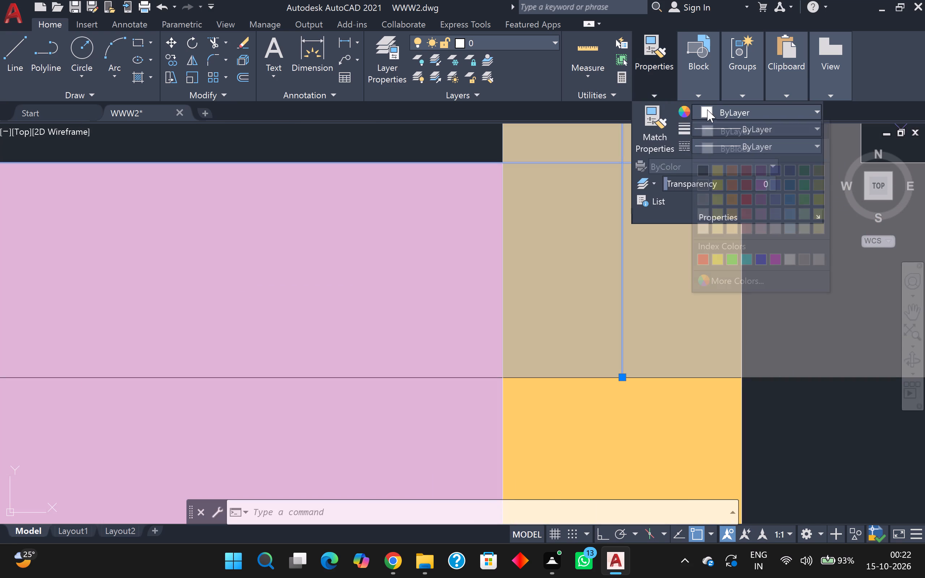
pyautogui.click(702, 163)
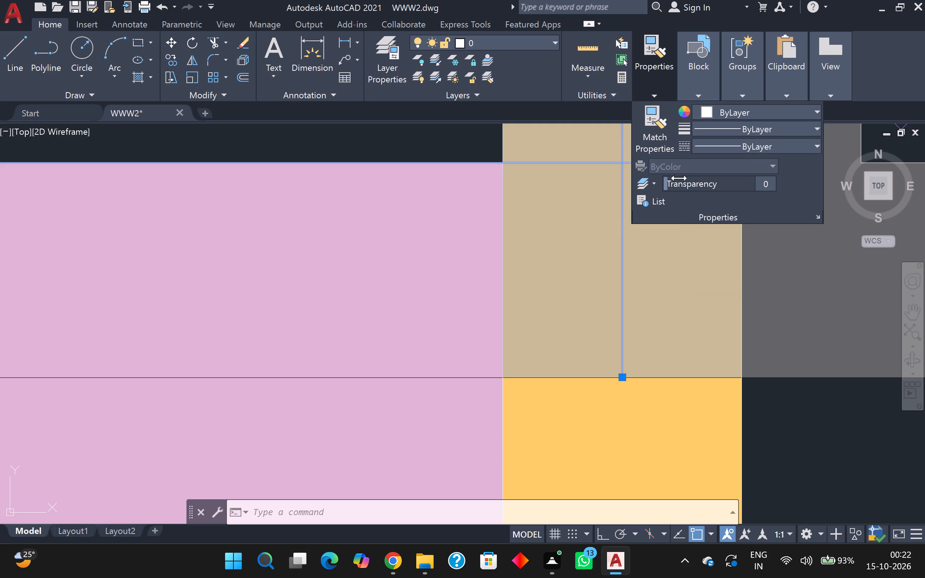
pyautogui.click(705, 108)
pyautogui.click(703, 168)
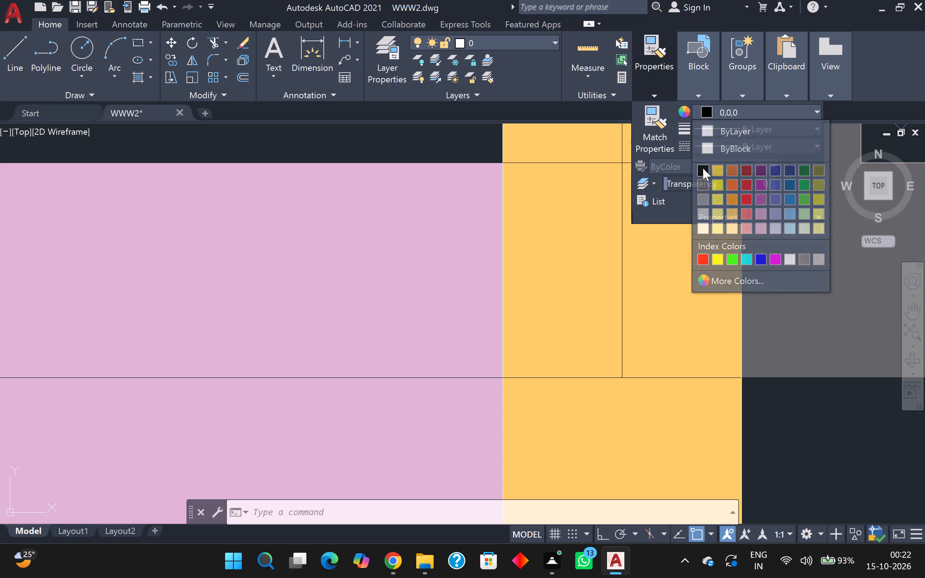
pyautogui.scroll(-1, 447, 134)
pyautogui.moveTo(439, 135); pyautogui.dragTo(491, 247, button='middle')
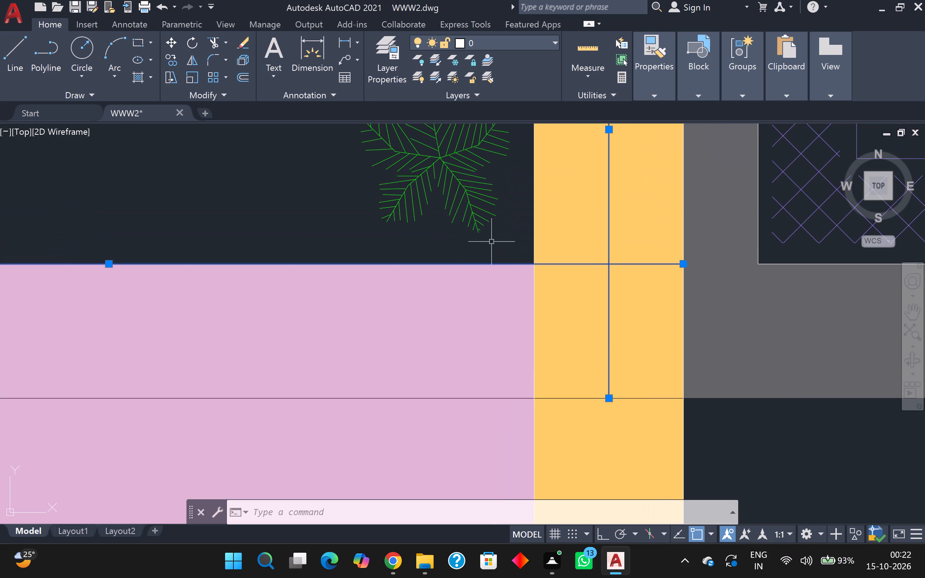
pyautogui.press('Escape')
# Change the entrance side blocks' outer and bottom edge lines, the right block's inner edge line and the bottom step's edge line to black.
pyautogui.scroll(-3, 493, 219)
pyautogui.scroll(-1, 407, 162)
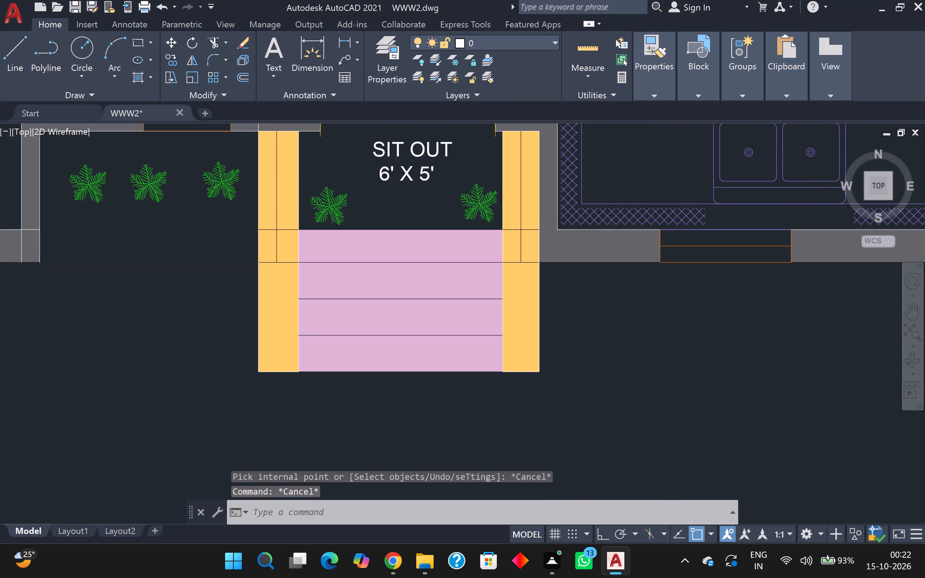
pyautogui.scroll(-1, 407, 162)
pyautogui.scroll(1, 405, 162)
pyautogui.moveTo(405, 162); pyautogui.dragTo(395, 203, button='middle')
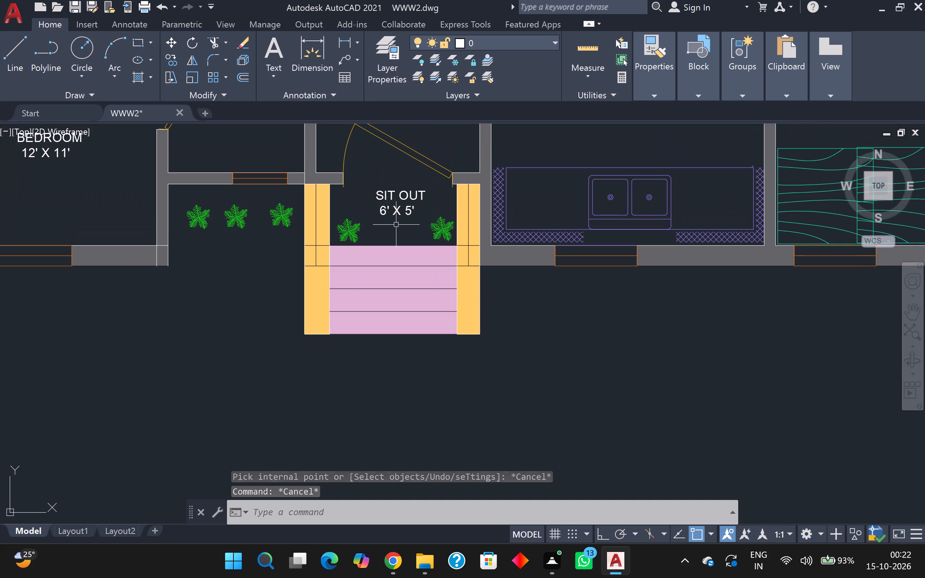
pyautogui.scroll(3, 466, 275)
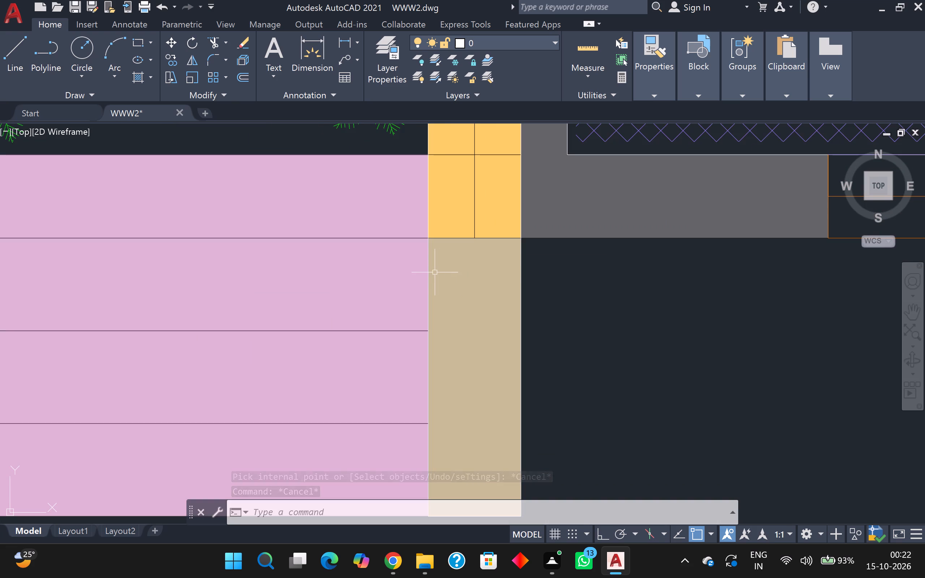
pyautogui.scroll(1, 414, 280)
pyautogui.click(436, 277)
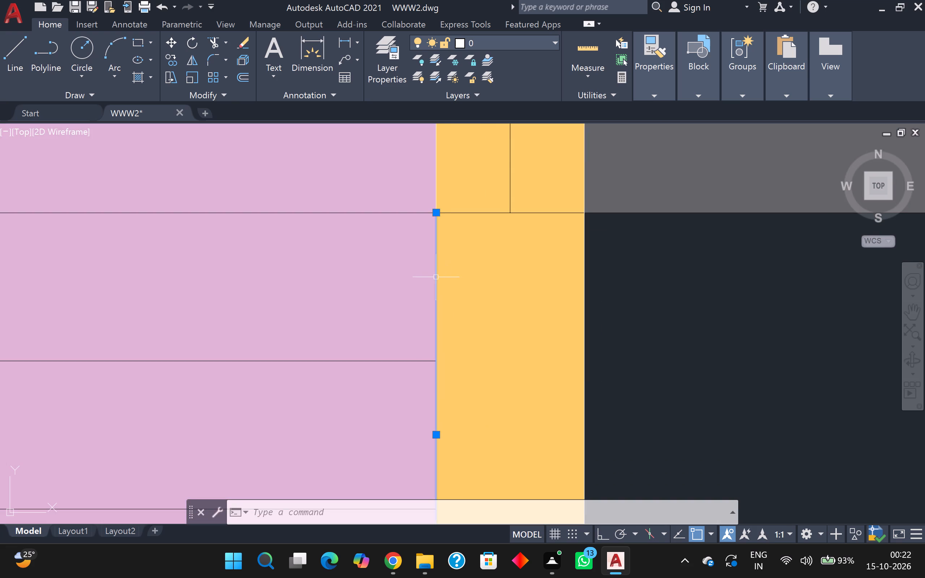
pyautogui.scroll(1, 583, 245)
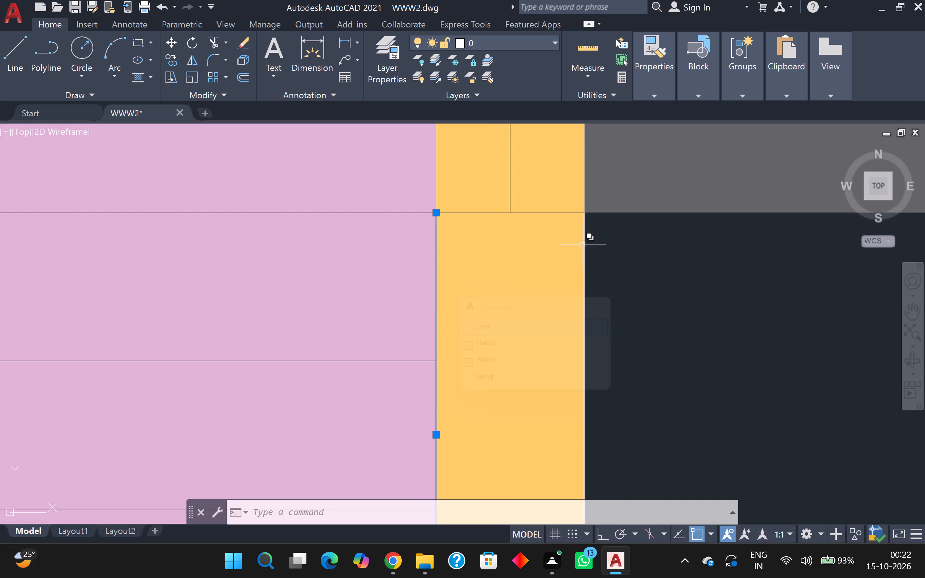
pyautogui.click(583, 245)
pyautogui.scroll(-2, 590, 245)
pyautogui.scroll(-2, 523, 268)
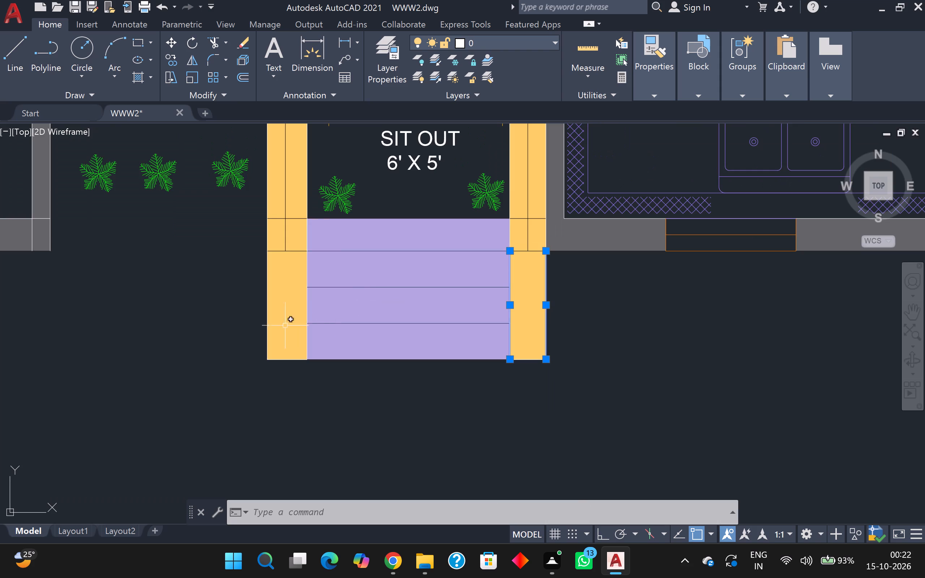
pyautogui.scroll(2, 285, 325)
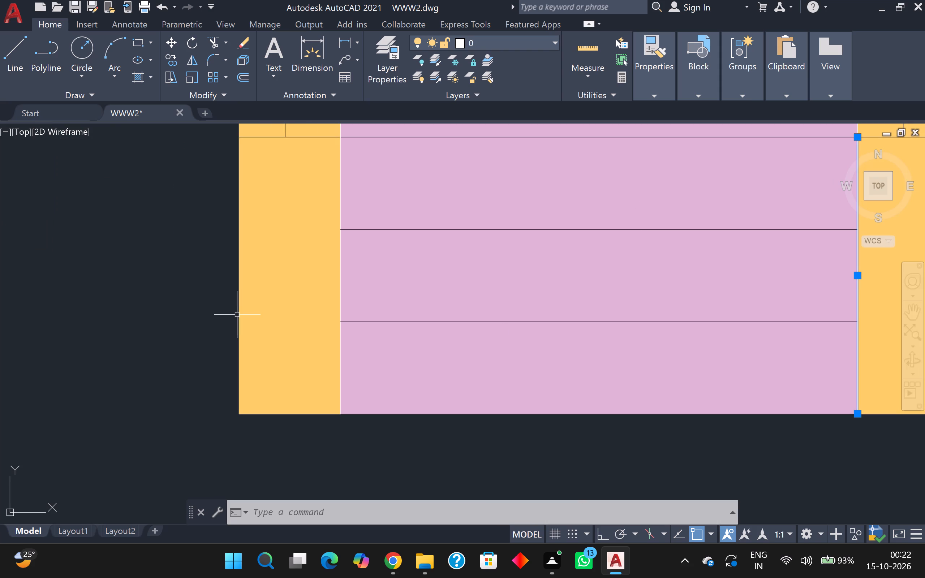
pyautogui.scroll(2, 239, 314)
pyautogui.click(237, 308)
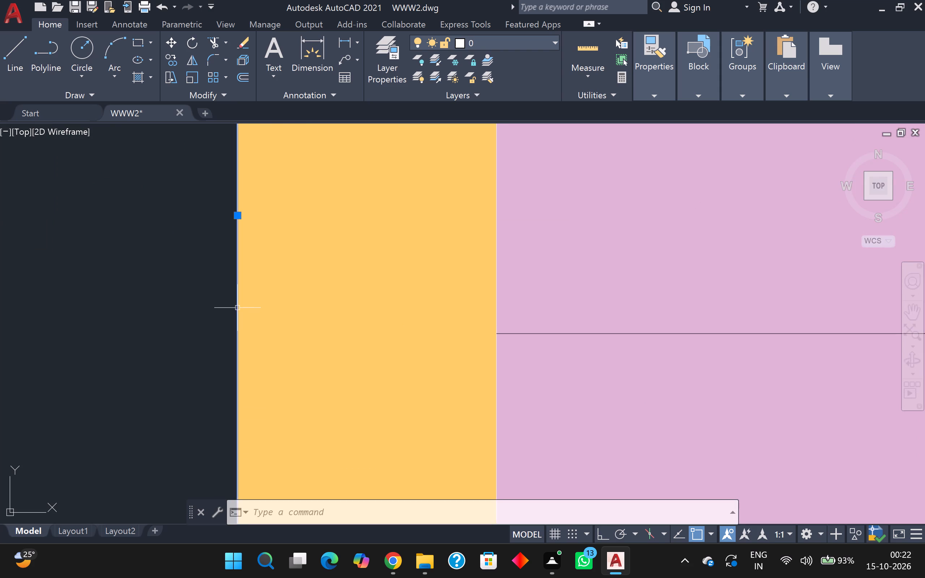
pyautogui.scroll(-1, 409, 299)
pyautogui.scroll(-1, 473, 299)
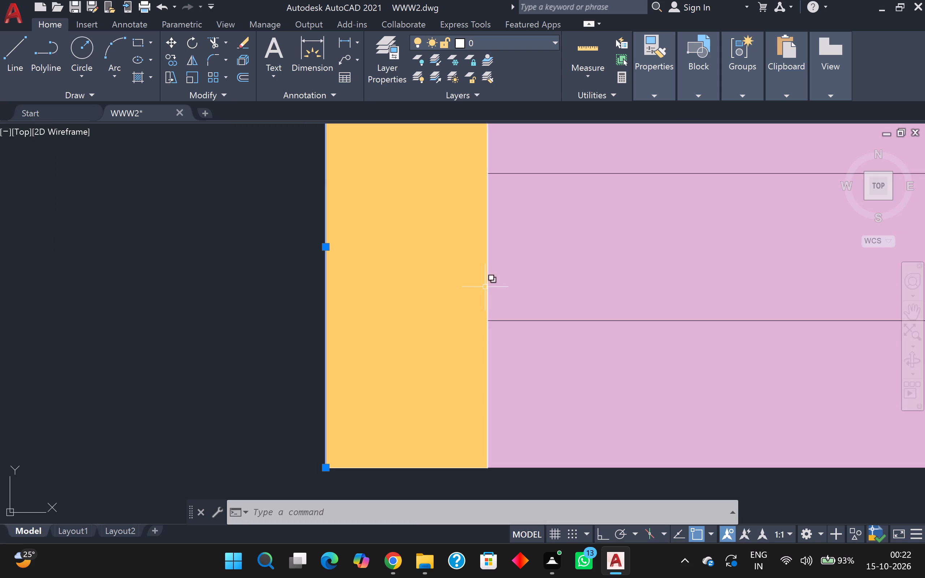
pyautogui.scroll(2, 485, 286)
pyautogui.click(490, 286)
pyautogui.scroll(-3, 490, 286)
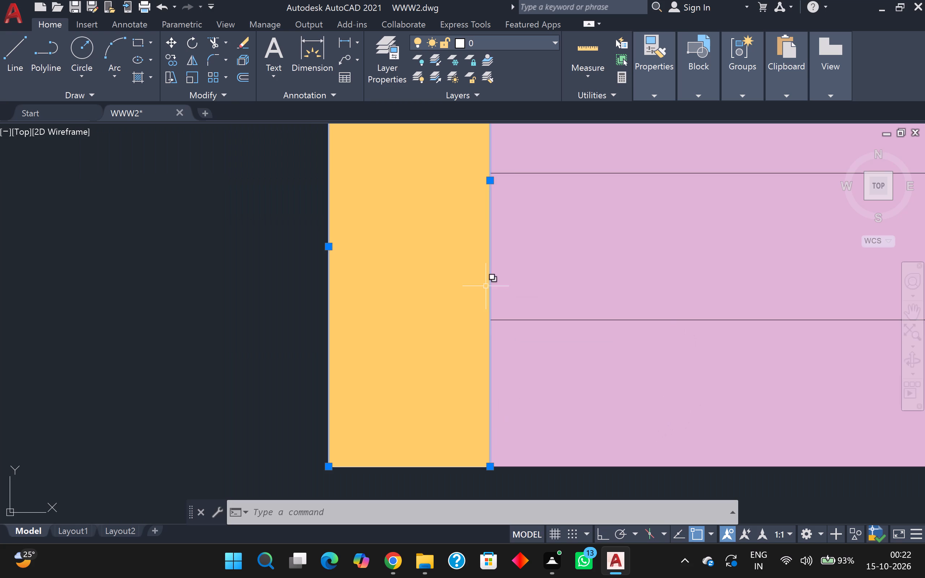
pyautogui.moveTo(458, 347); pyautogui.dragTo(440, 247, button='middle')
pyautogui.scroll(1, 420, 375)
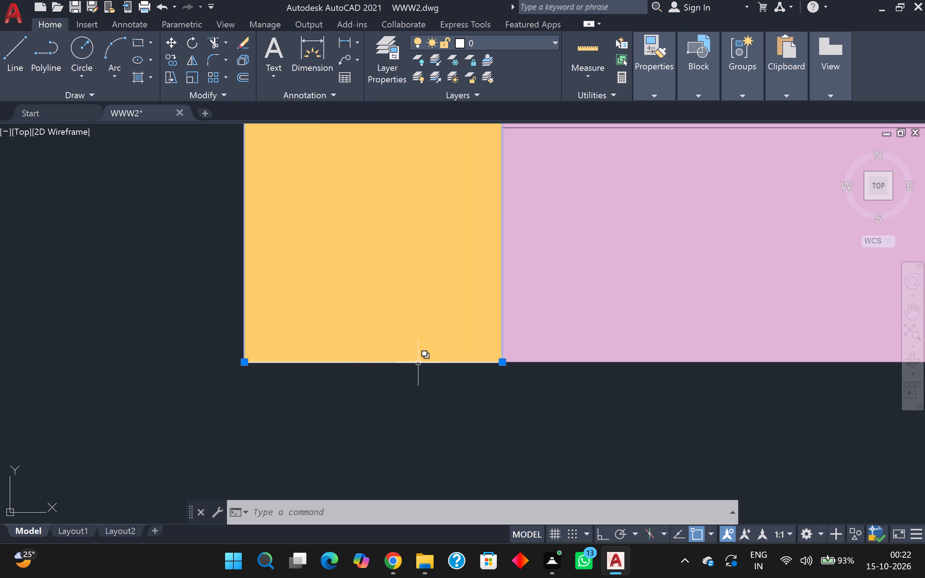
pyautogui.click(418, 363)
pyautogui.scroll(-1, 432, 360)
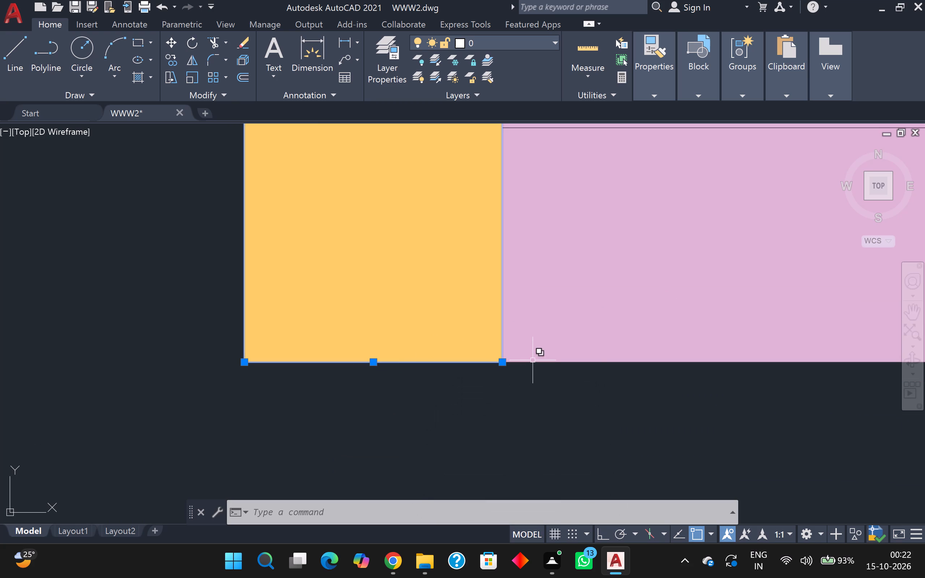
pyautogui.scroll(2, 533, 361)
pyautogui.click(530, 365)
pyautogui.scroll(-4, 529, 365)
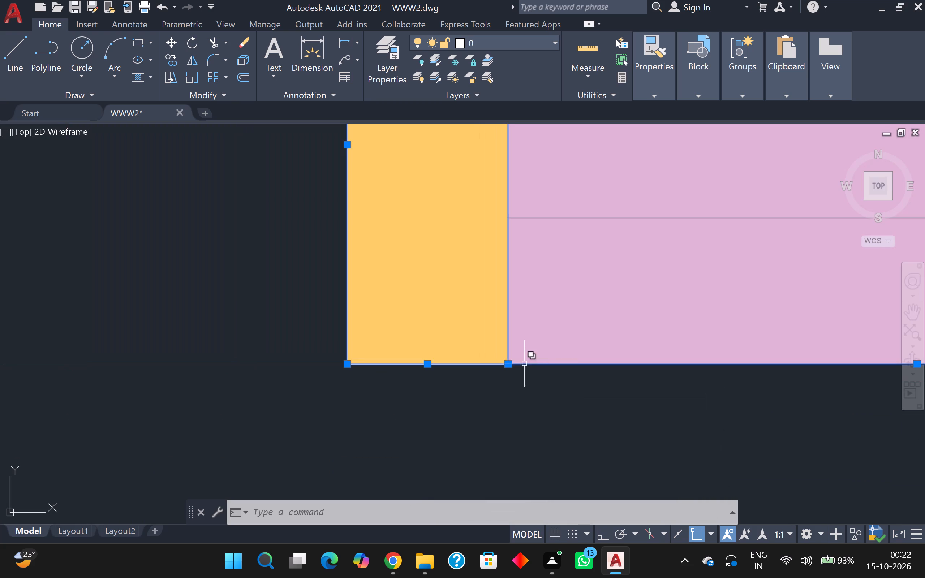
pyautogui.scroll(-1, 578, 389)
pyautogui.moveTo(578, 389); pyautogui.dragTo(188, 311, button='middle')
pyautogui.scroll(1, 679, 327)
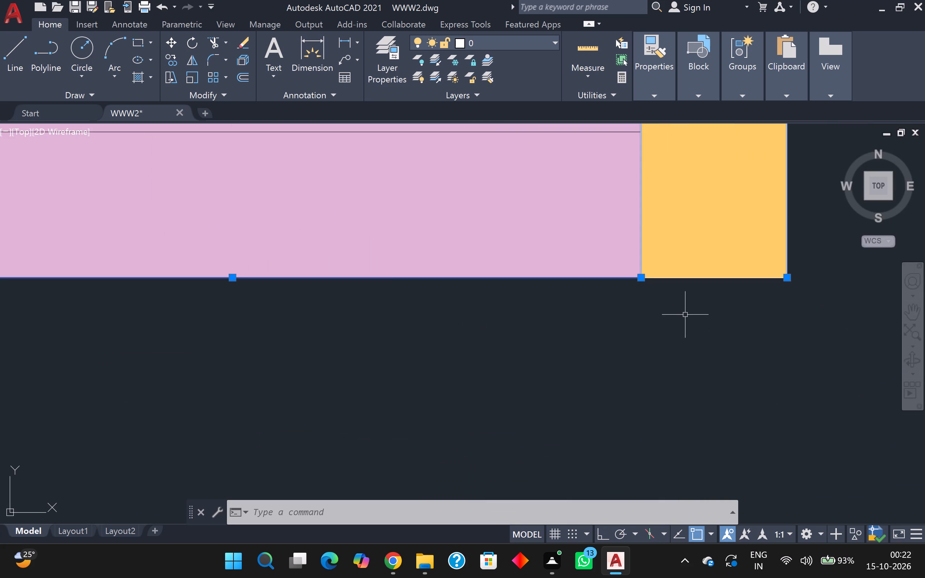
pyautogui.scroll(2, 685, 277)
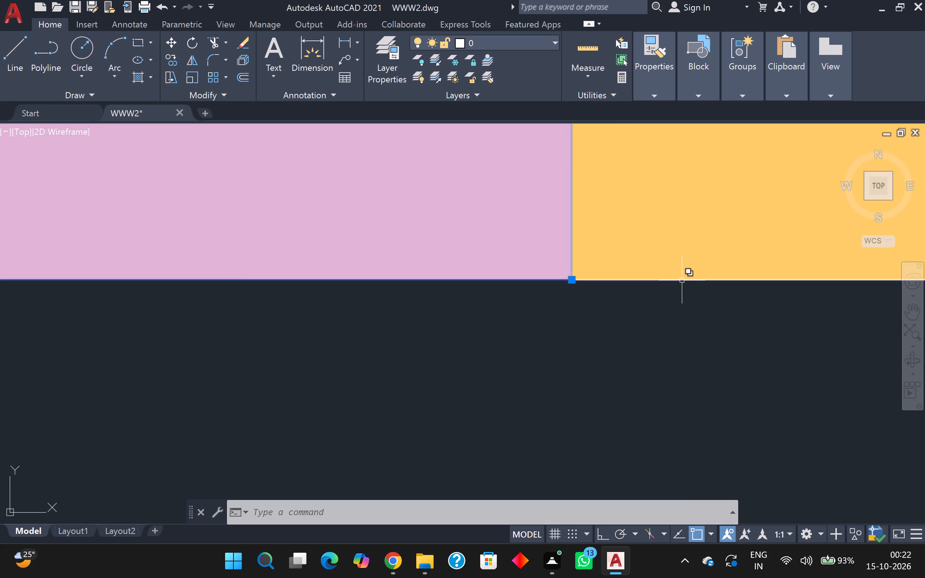
pyautogui.click(682, 280)
pyautogui.scroll(-4, 682, 280)
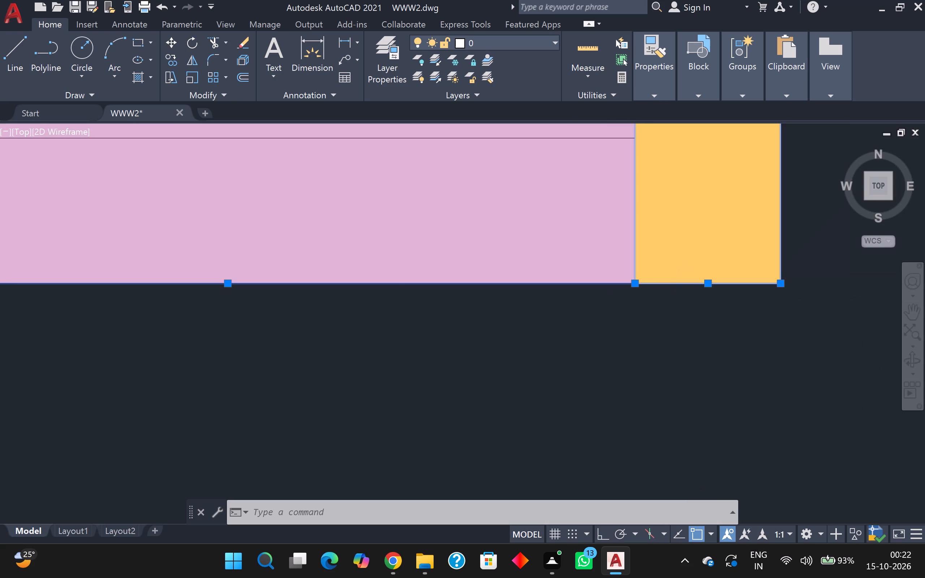
pyautogui.scroll(-2, 676, 286)
pyautogui.moveTo(715, 256); pyautogui.dragTo(726, 355, button='middle')
pyautogui.scroll(-1, 716, 256)
pyautogui.scroll(3, 625, 269)
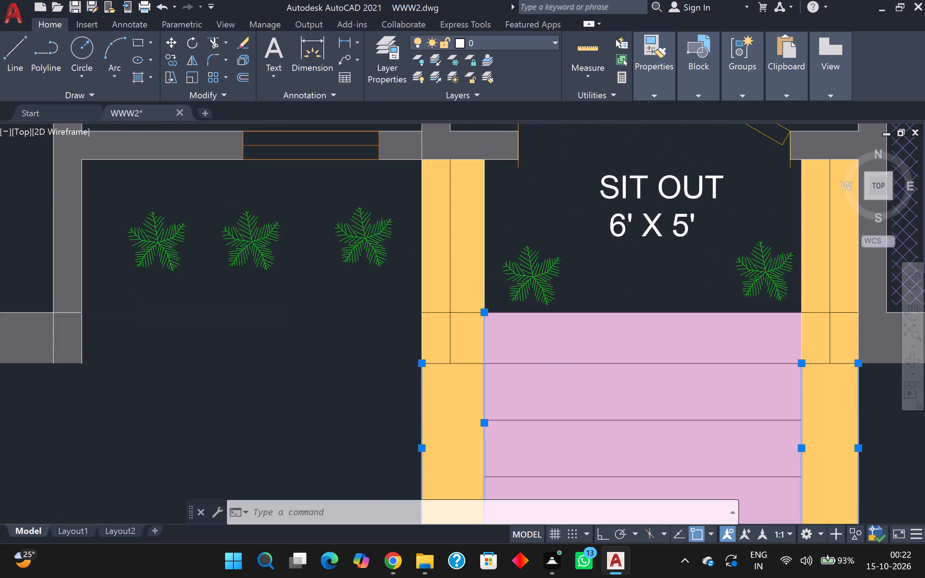
pyautogui.scroll(2, 626, 337)
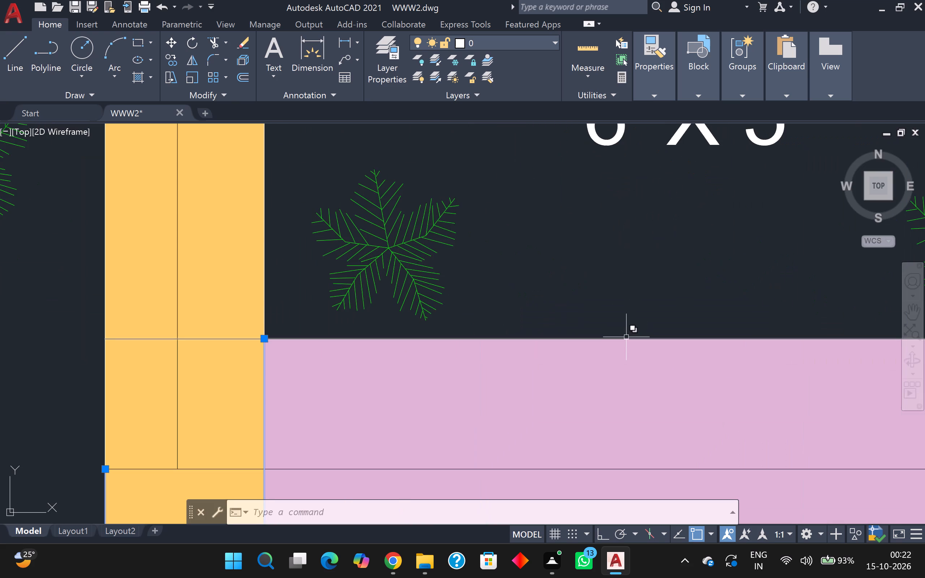
pyautogui.click(626, 341)
pyautogui.scroll(-2, 643, 313)
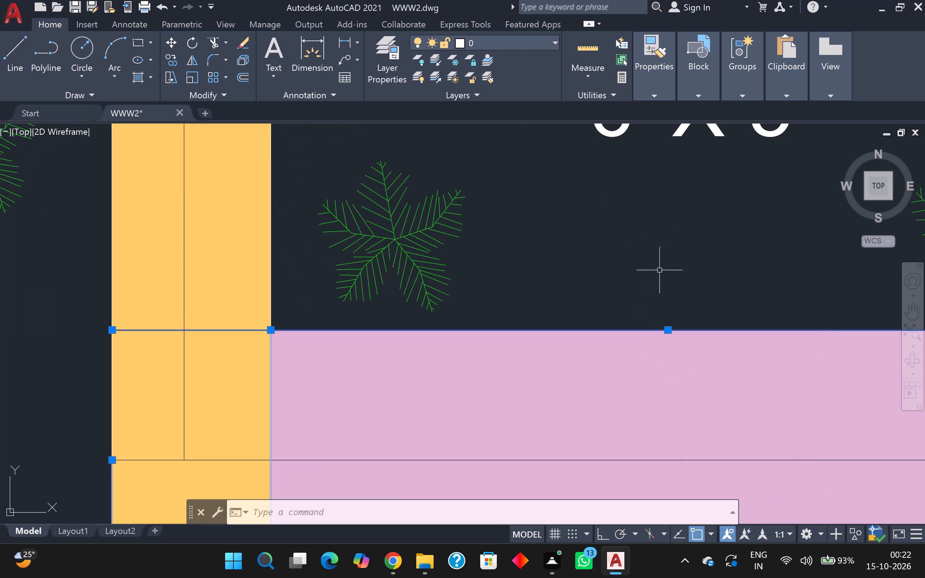
pyautogui.scroll(-3, 692, 200)
pyautogui.moveTo(656, 210); pyautogui.dragTo(519, 215, button='middle')
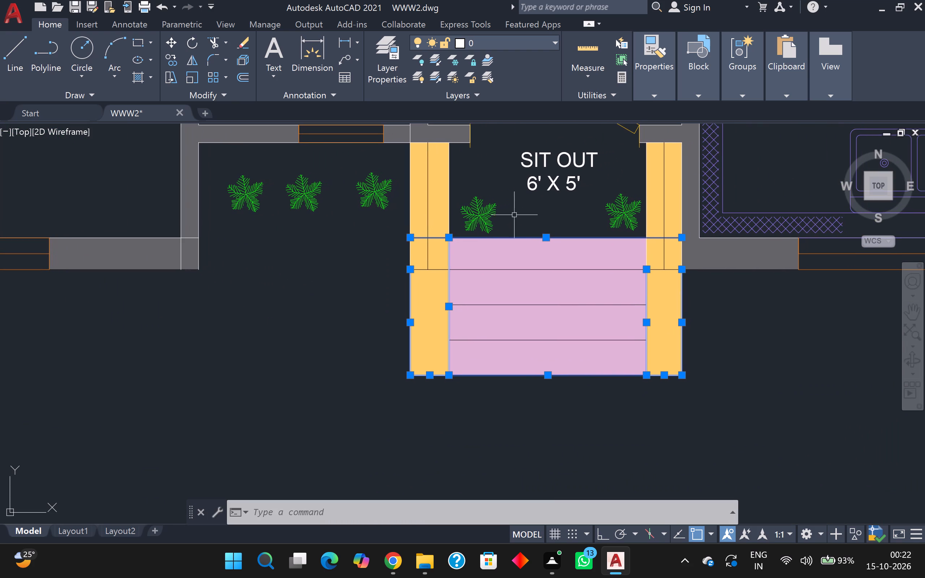
pyautogui.click(654, 98)
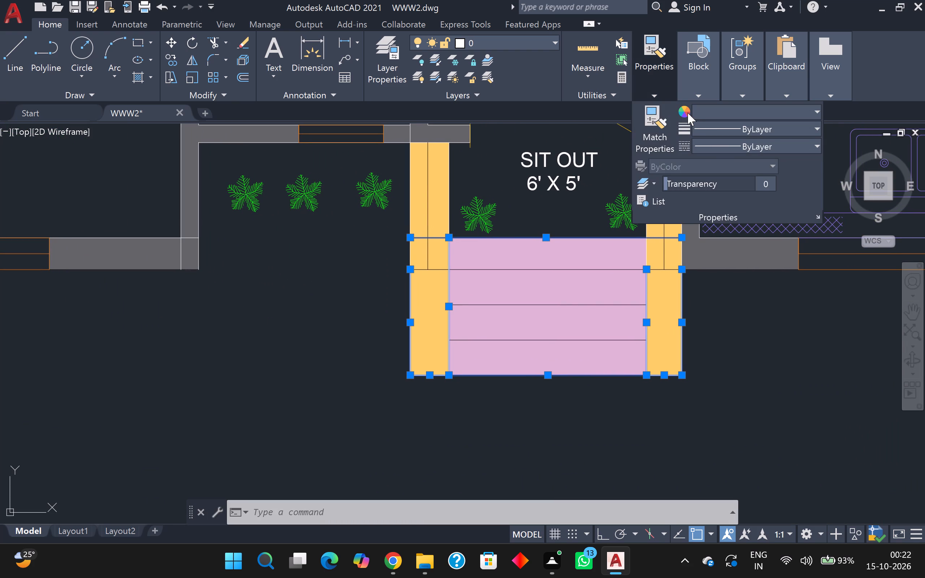
pyautogui.click(686, 112)
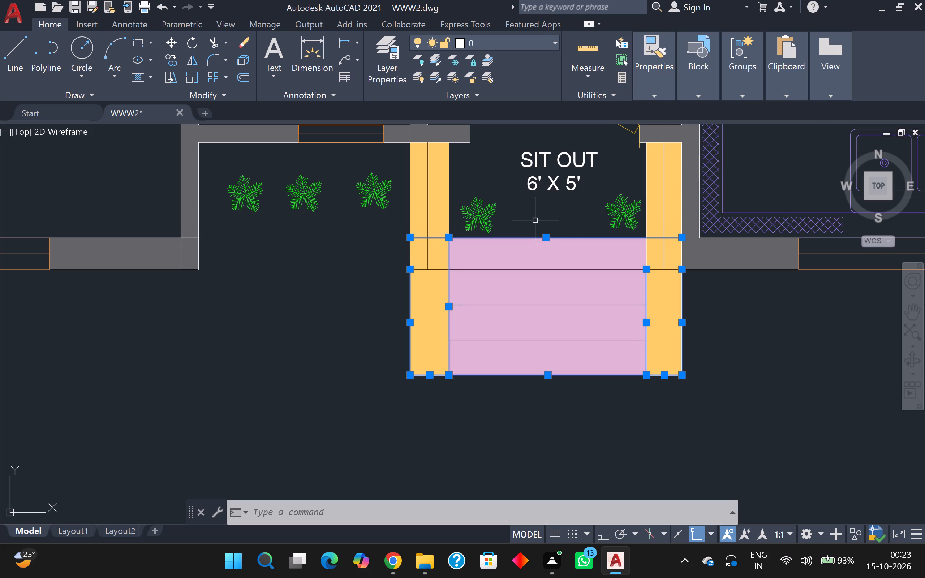
pyautogui.keyDown('shift'); pyautogui.click(545, 237); pyautogui.keyUp('shift')
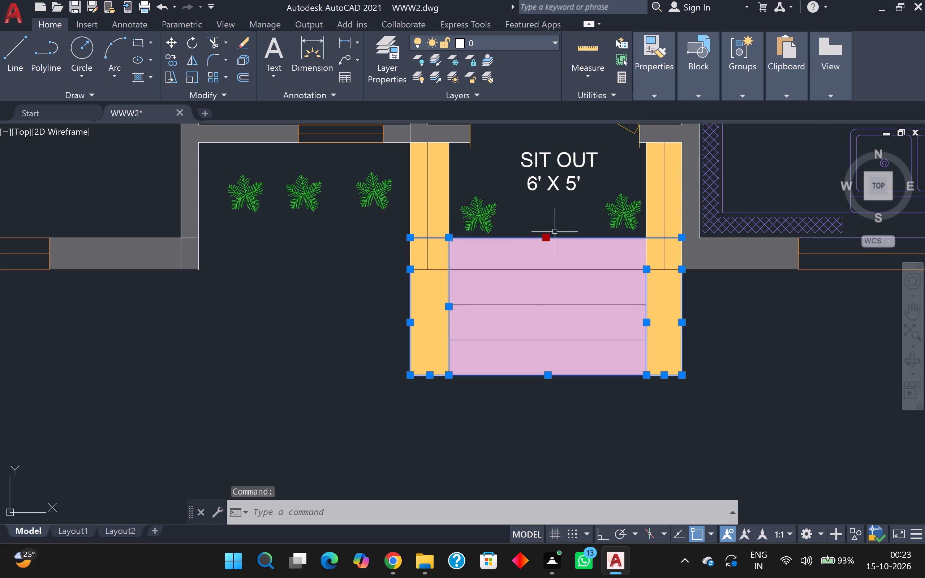
pyautogui.keyDown('shift'); pyautogui.click(542, 239); pyautogui.keyUp('shift')
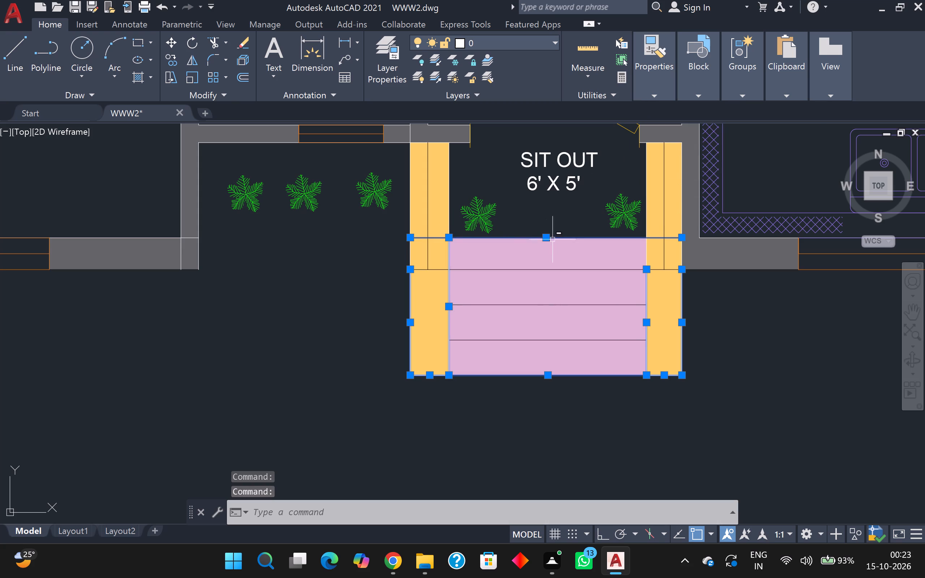
pyautogui.keyDown('shift'); pyautogui.click(559, 237); pyautogui.keyUp('shift')
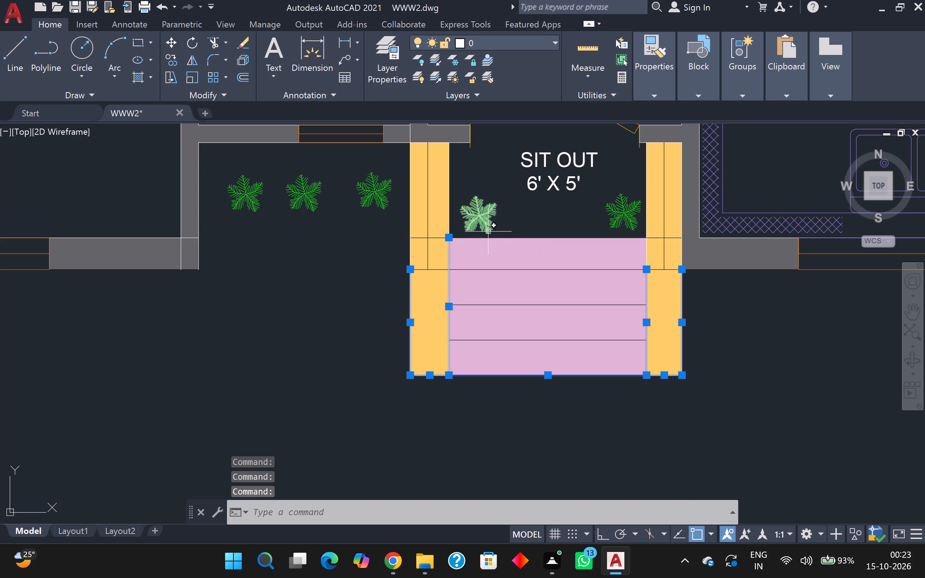
pyautogui.click(647, 96)
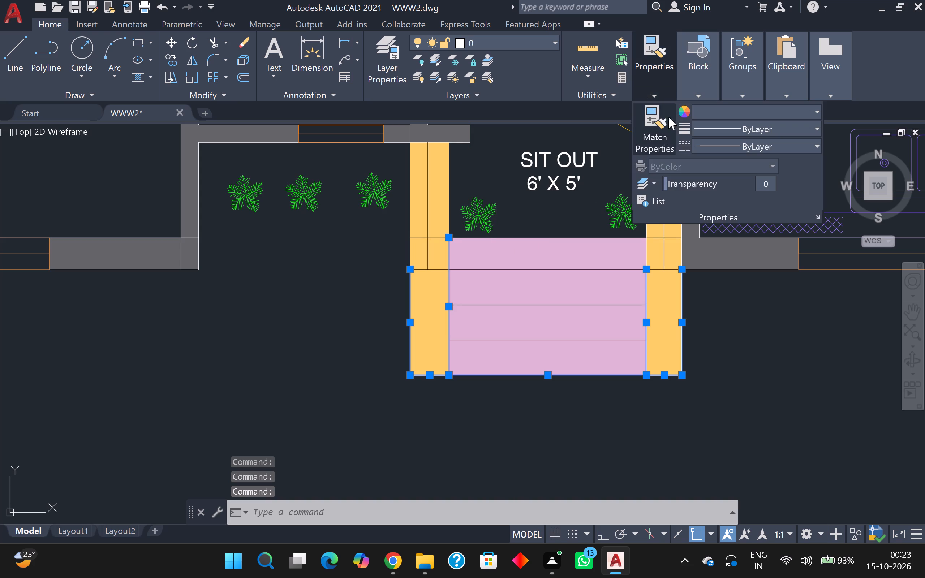
pyautogui.click(681, 109)
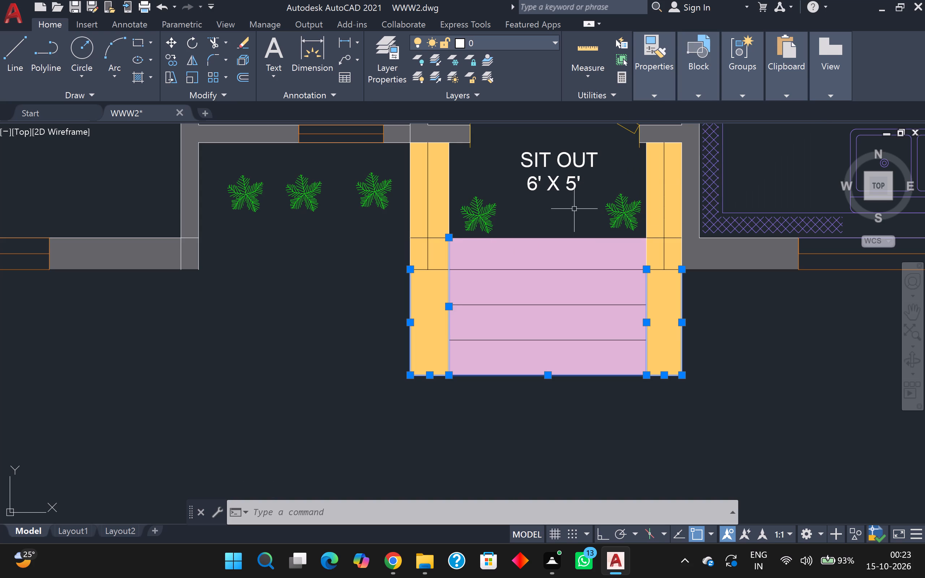
pyautogui.keyDown('shift'); pyautogui.click(447, 236); pyautogui.keyUp('shift')
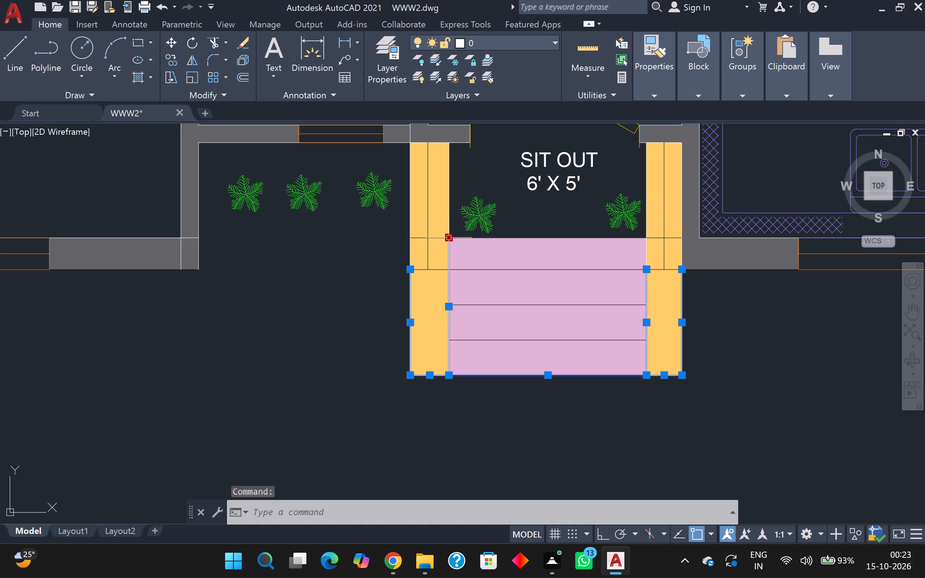
pyautogui.keyDown('shift'); pyautogui.click(448, 256); pyautogui.keyUp('shift')
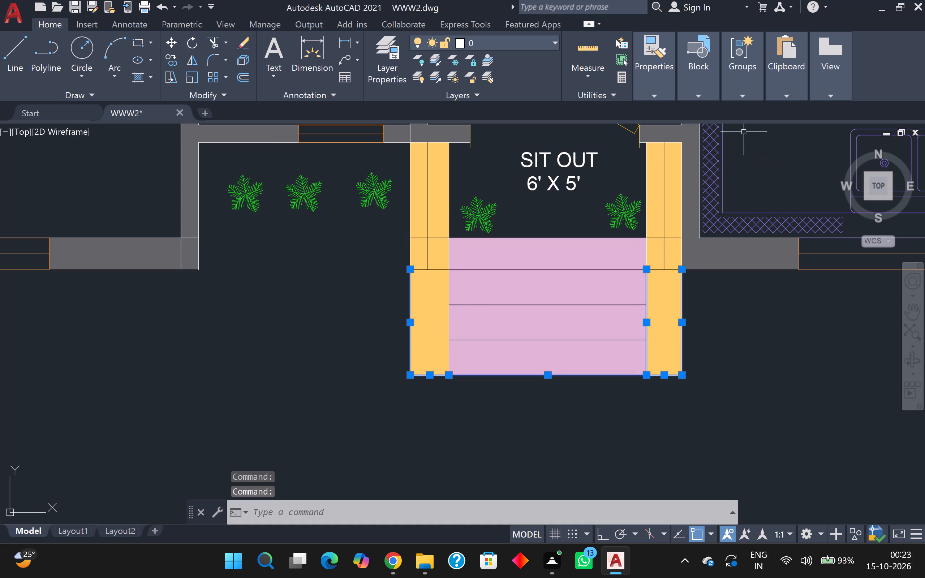
pyautogui.click(660, 96)
pyautogui.click(685, 112)
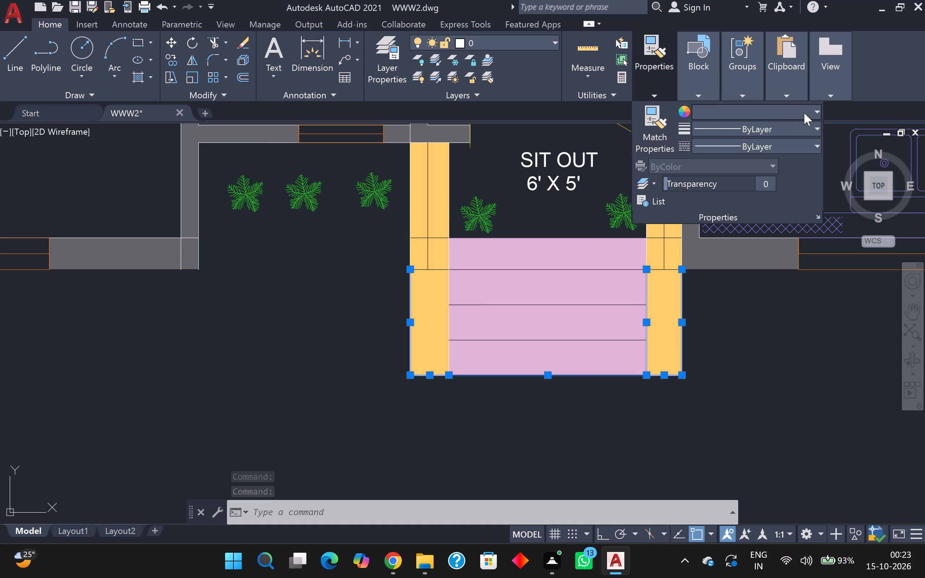
pyautogui.click(816, 110)
pyautogui.click(703, 169)
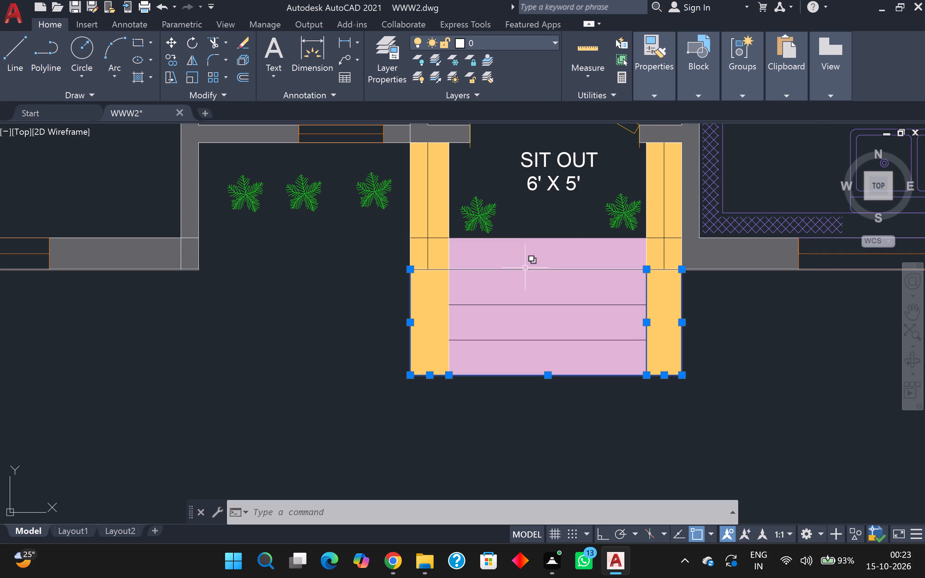
pyautogui.press('Escape')
# Change the left entrance block's inner edge line, the sit-out's outer edge line and the right side strip's inner edge line to black (0,0,0).
pyautogui.scroll(2, 489, 288)
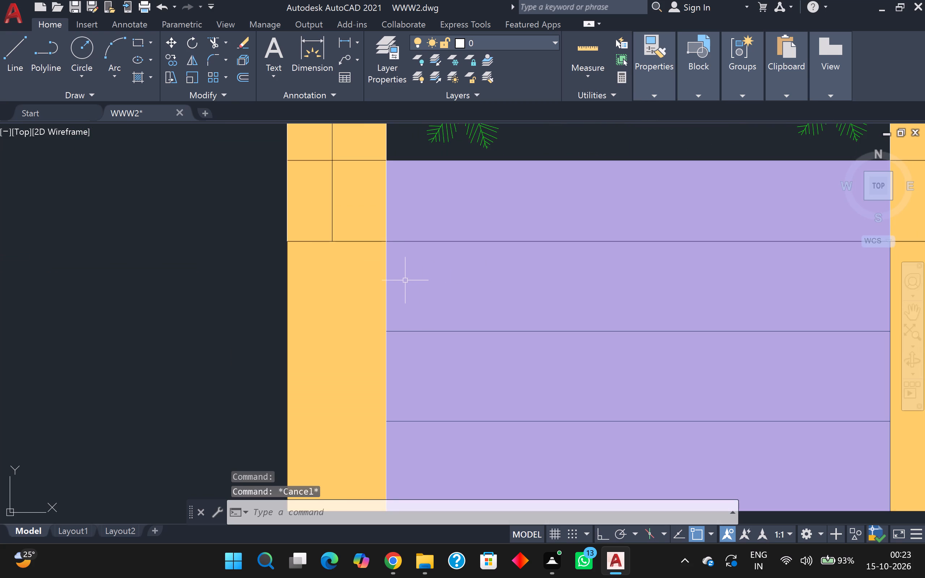
pyautogui.click(385, 271)
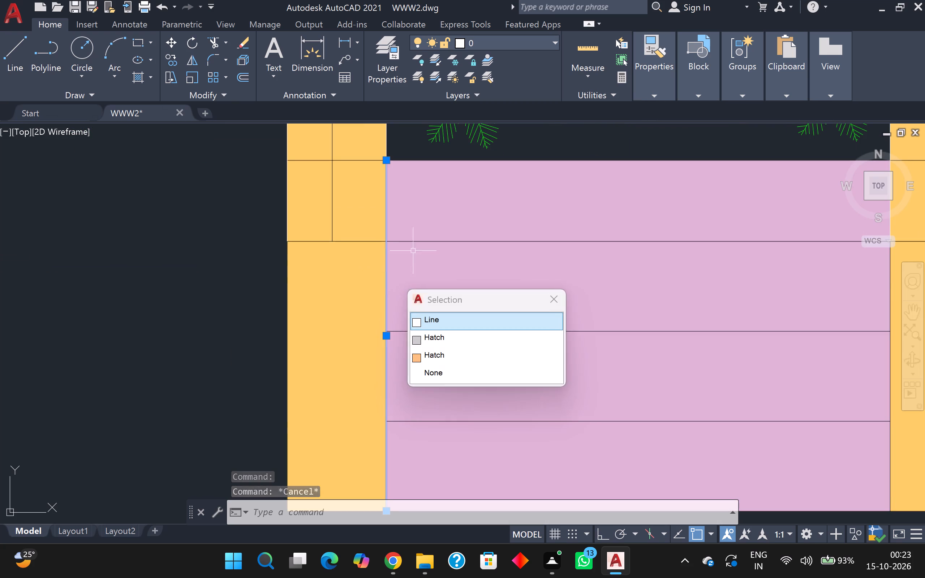
pyautogui.scroll(-1, 454, 176)
pyautogui.scroll(1, 461, 162)
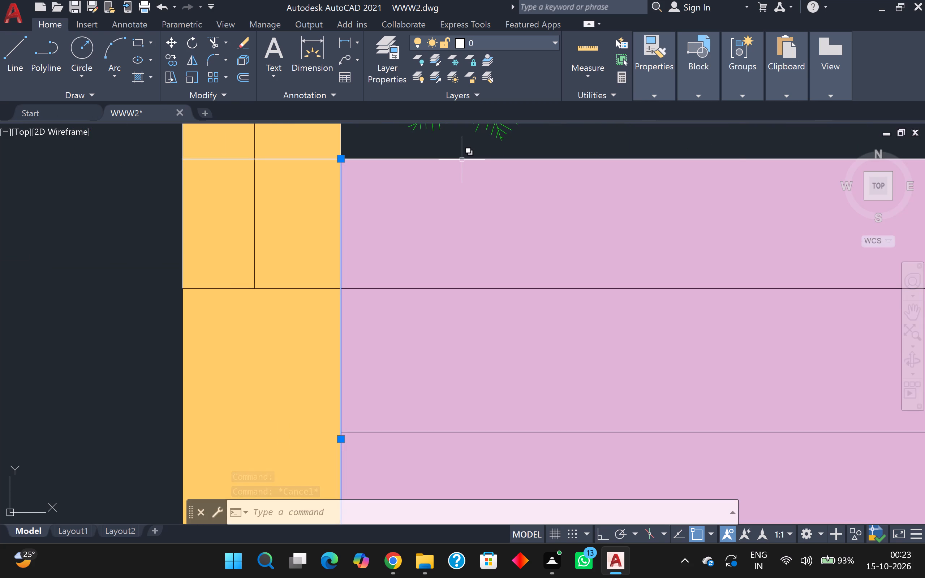
pyautogui.click(462, 160)
pyautogui.scroll(-3, 462, 160)
pyautogui.moveTo(566, 149); pyautogui.dragTo(512, 147, button='middle')
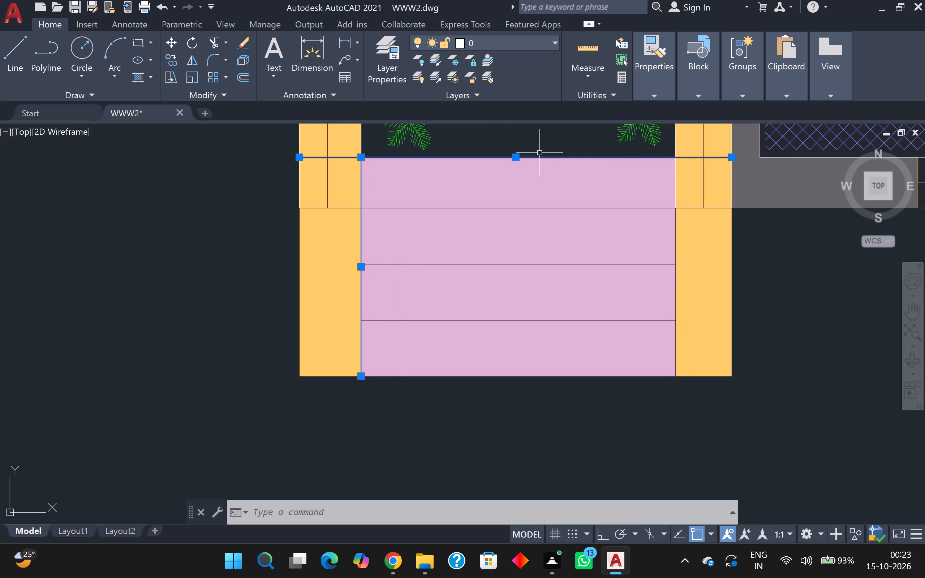
pyautogui.scroll(1, 684, 187)
pyautogui.click(671, 181)
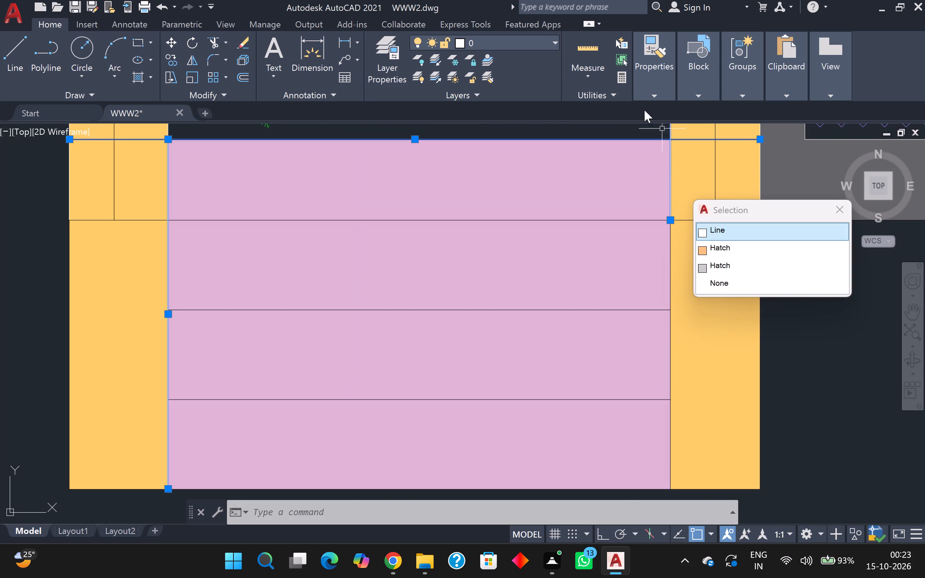
pyautogui.click(656, 91)
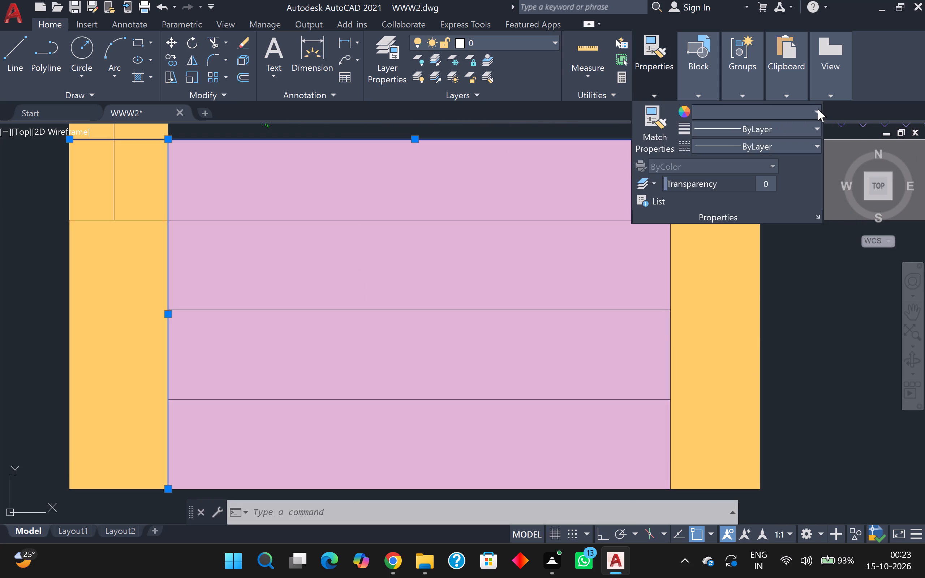
pyautogui.click(817, 109)
pyautogui.click(700, 172)
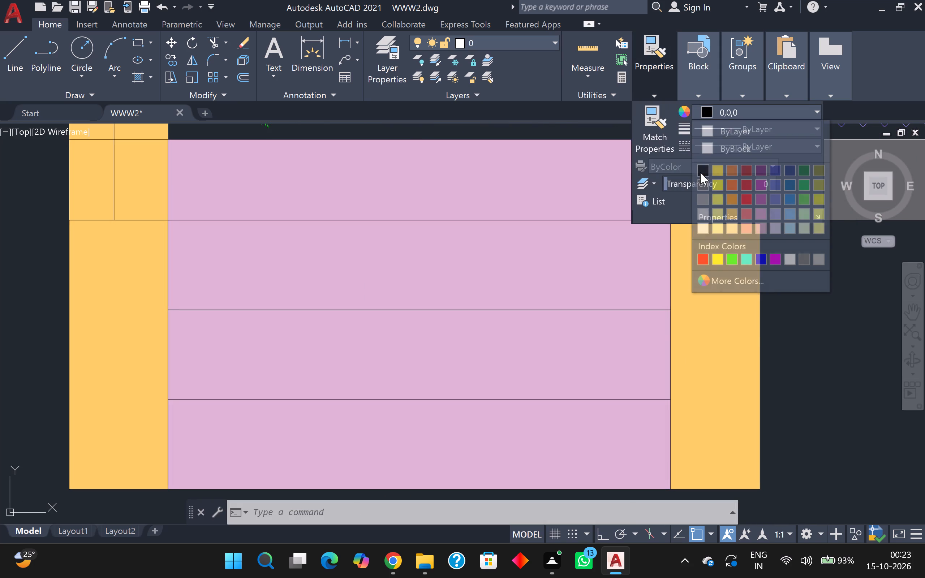
pyautogui.press('Escape')
# Examine the finished entrance steps and side blocks together with the surrounding rooms of the floor plan.
pyautogui.scroll(-3, 786, 236)
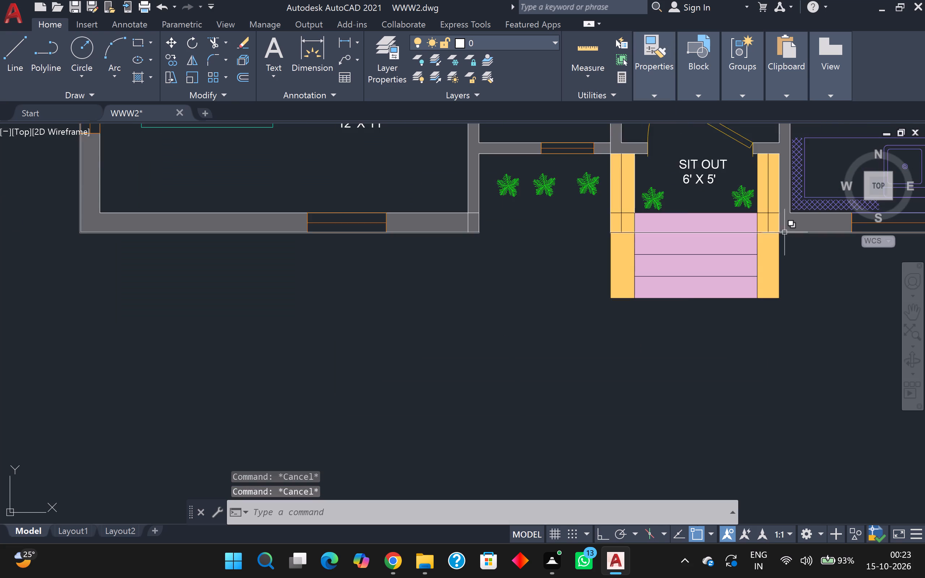
pyautogui.scroll(-1, 784, 232)
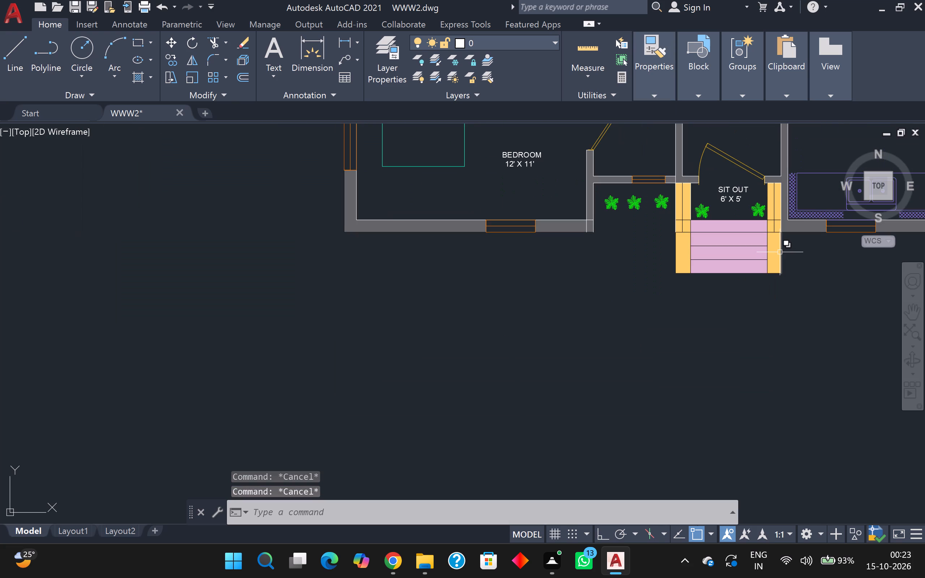
pyautogui.moveTo(790, 245); pyautogui.dragTo(637, 322, button='middle')
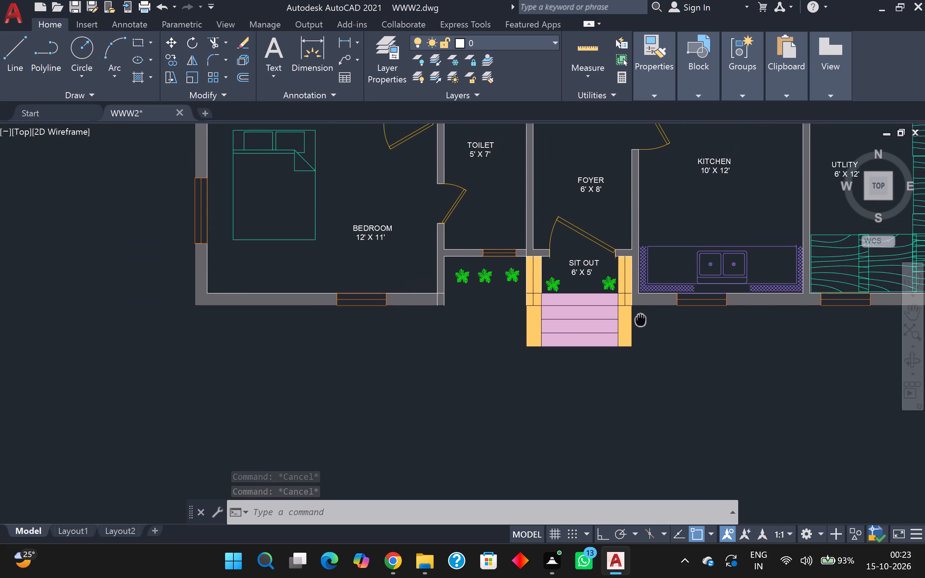
pyautogui.moveTo(637, 322); pyautogui.dragTo(615, 346, button='middle')
pyautogui.scroll(1, 603, 347)
pyautogui.scroll(-2, 600, 345)
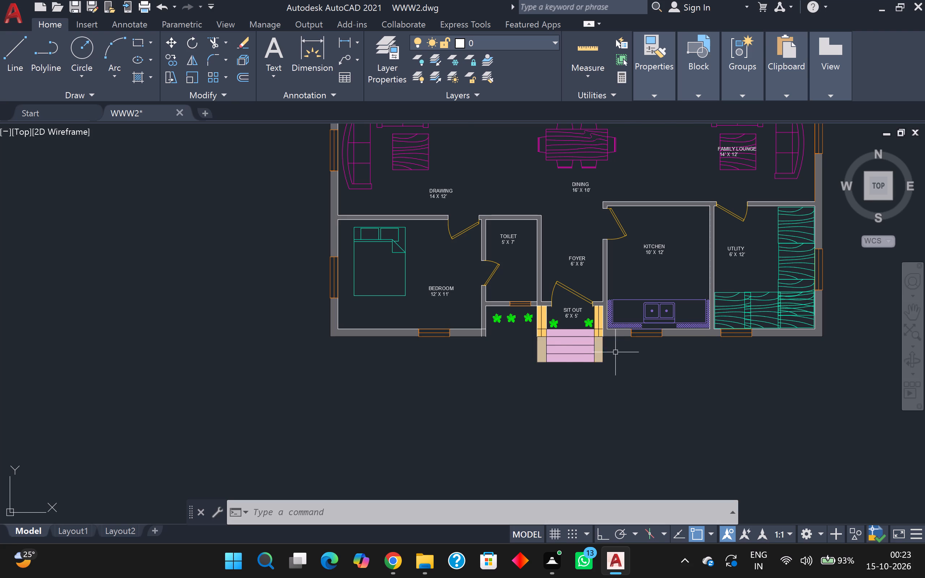
pyautogui.scroll(-1, 616, 353)
pyautogui.scroll(2, 616, 353)
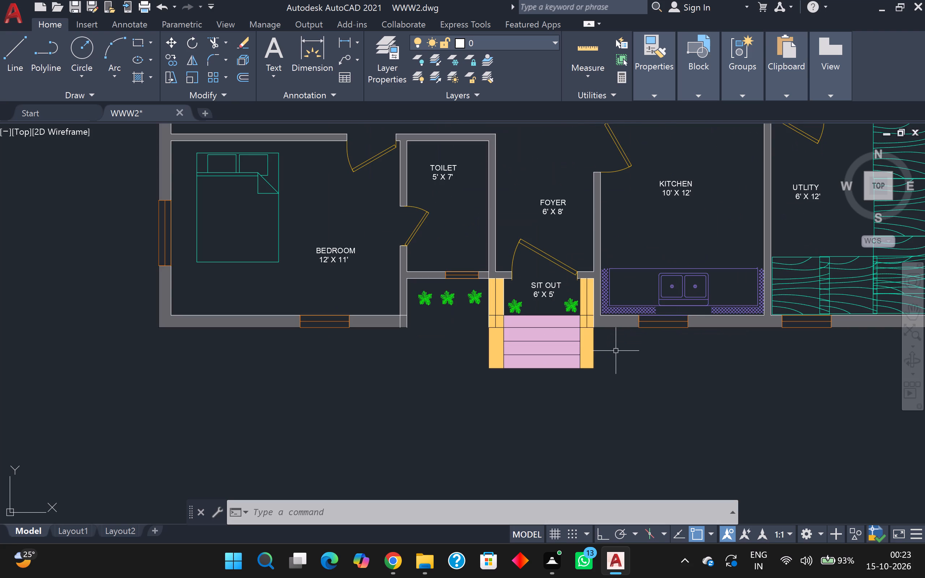
# Delete the stray bed block lying outside the house plan.
pyautogui.scroll(-4, 614, 348)
pyautogui.scroll(1, 720, 340)
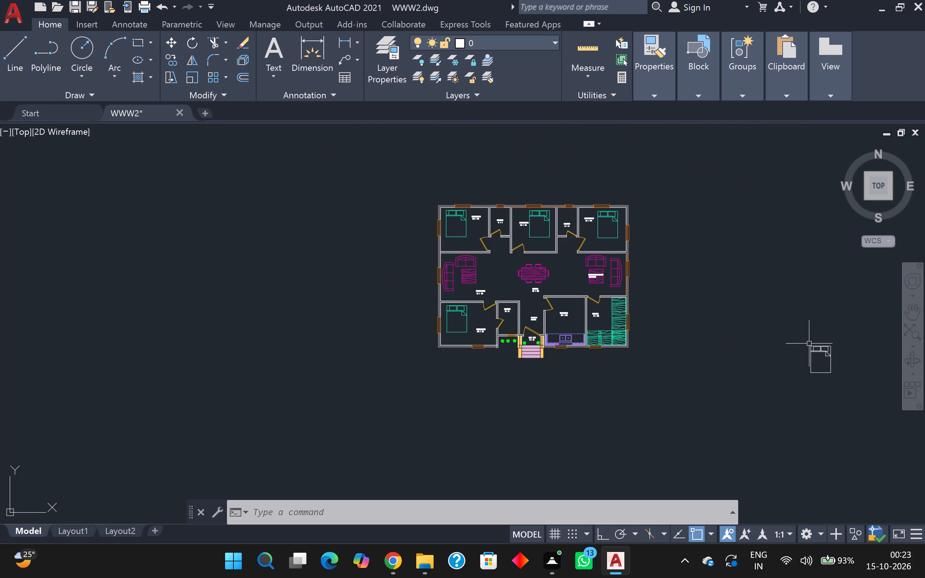
pyautogui.click(833, 343)
pyautogui.click(805, 385)
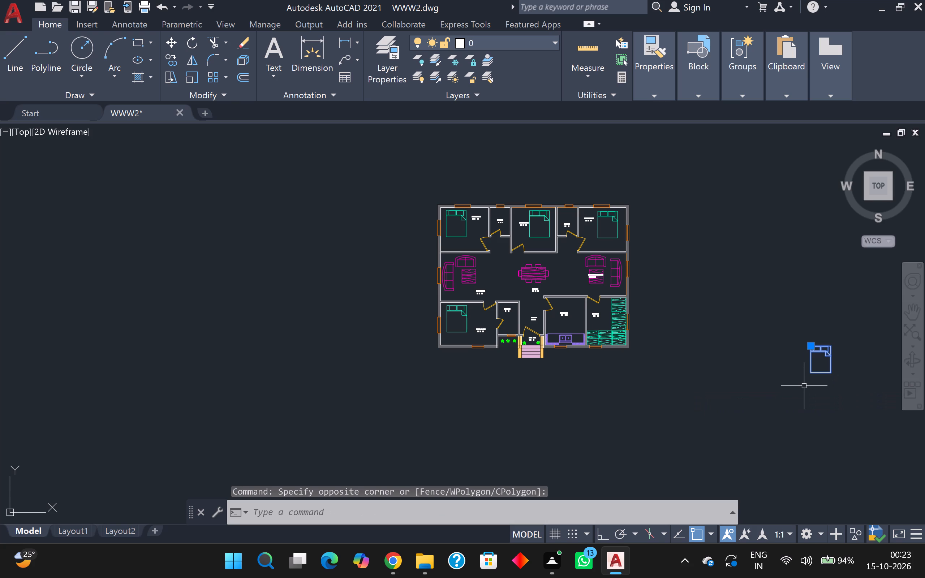
pyautogui.press('Delete')
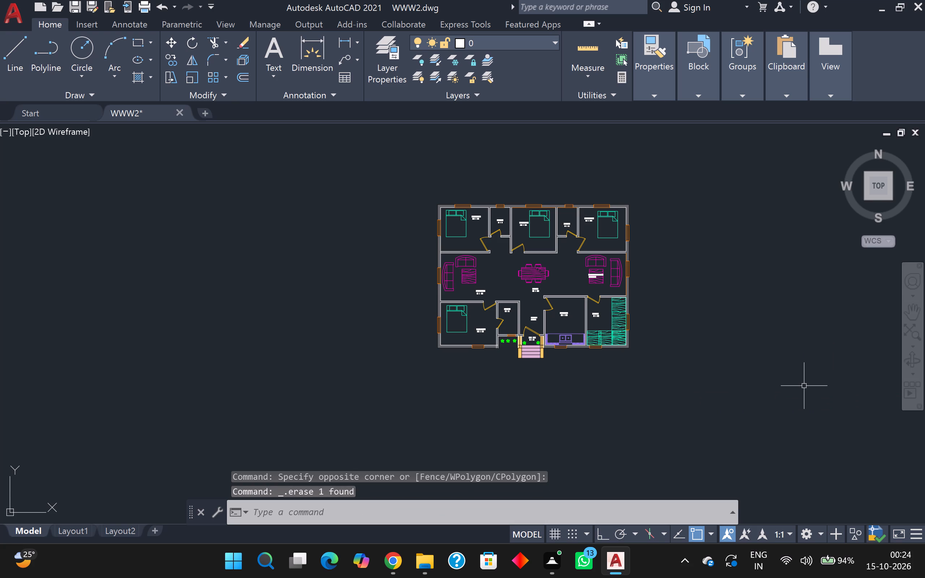
# Copy the complete house floor plan to the clipboard.
pyautogui.scroll(2, 481, 215)
pyautogui.scroll(-3, 455, 202)
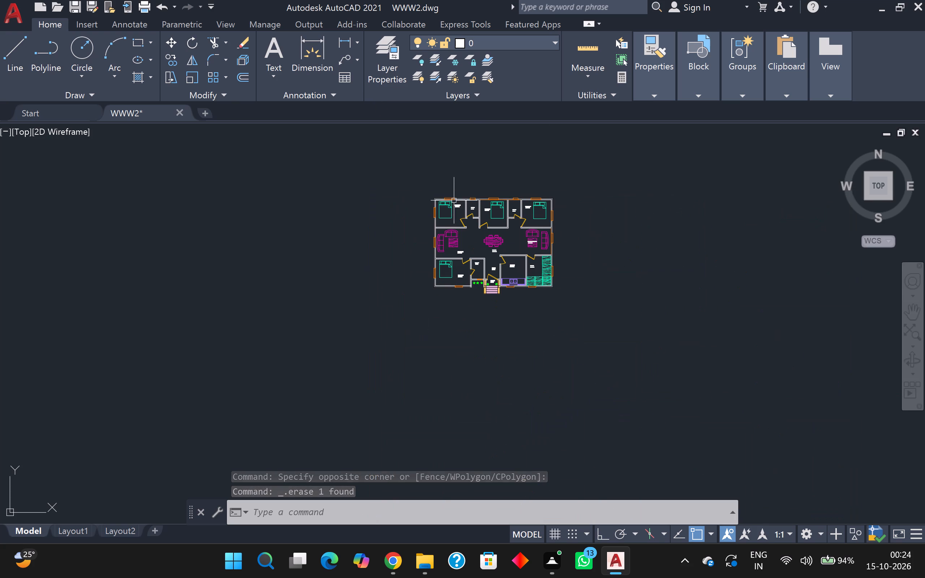
pyautogui.press('Escape')
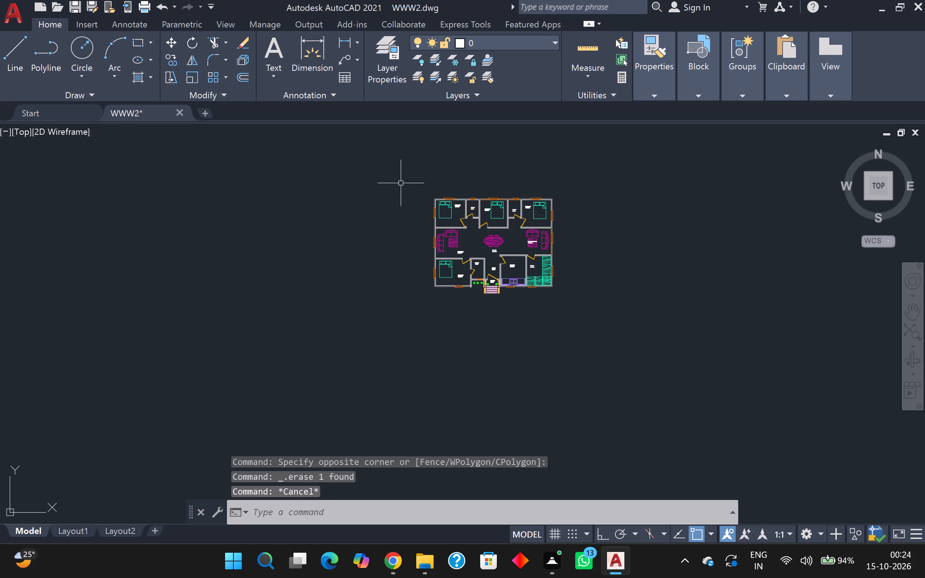
pyautogui.click(401, 182)
pyautogui.click(622, 356)
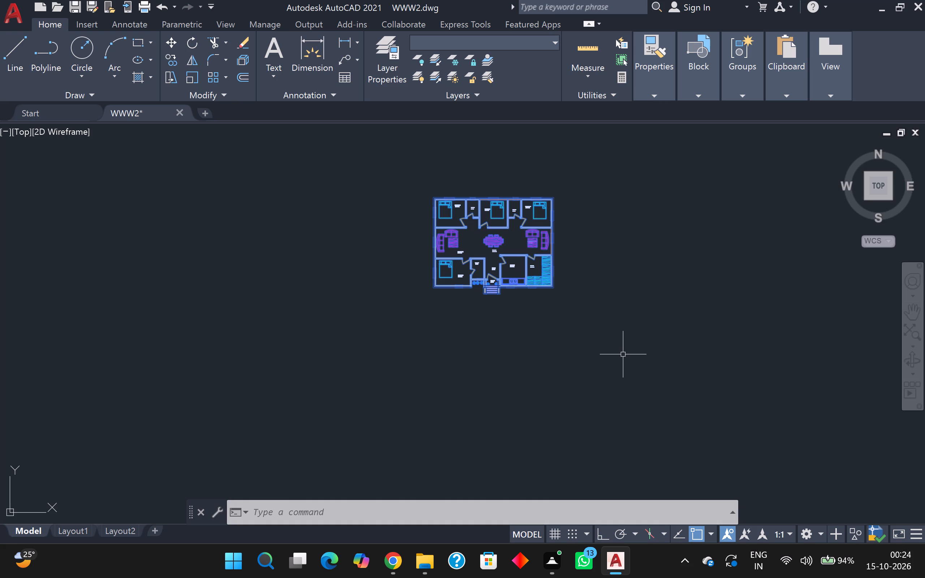
pyautogui.hotkey('ctrl', 'c')
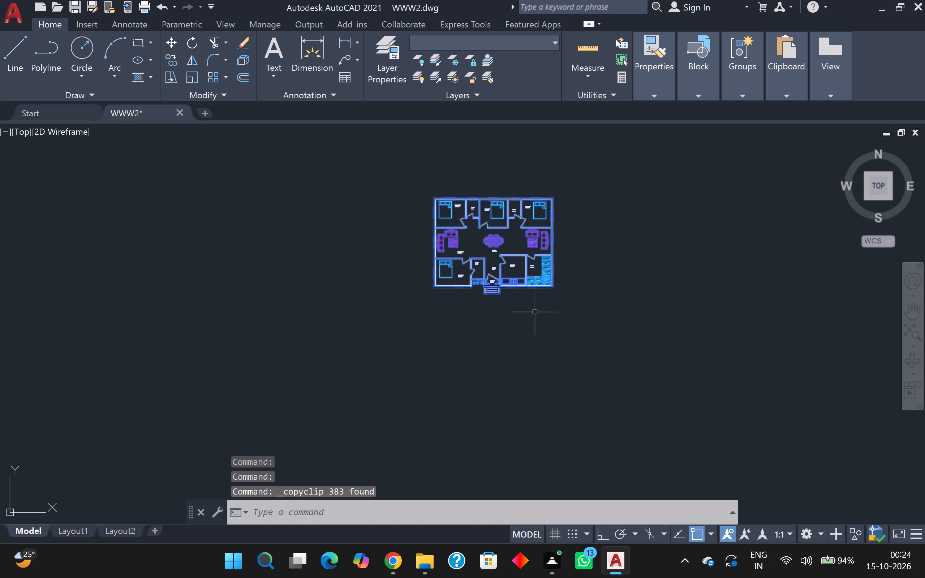
# Create a new drawing from the acad template.
pyautogui.click(13, 20)
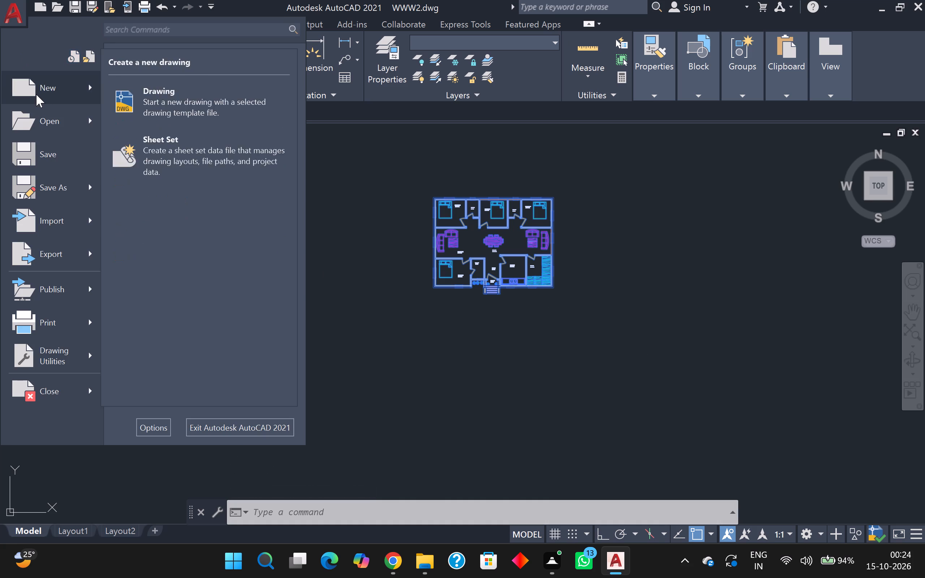
pyautogui.click(36, 94)
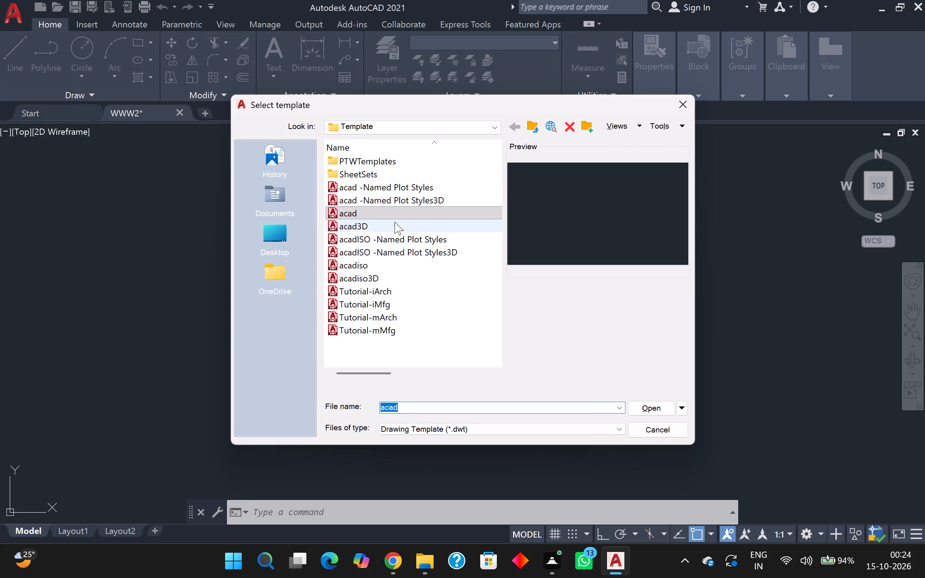
pyautogui.click(655, 413)
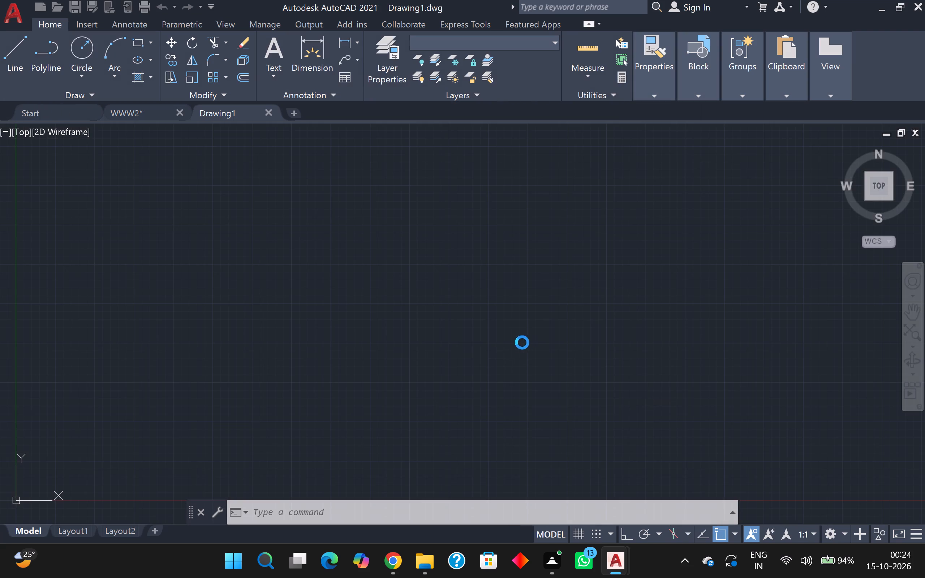
# Paste the copied house floor plan into the new drawing, just above and beside the origin.
pyautogui.scroll(-1, 246, 379)
pyautogui.moveTo(246, 379); pyautogui.dragTo(321, 353, button='middle')
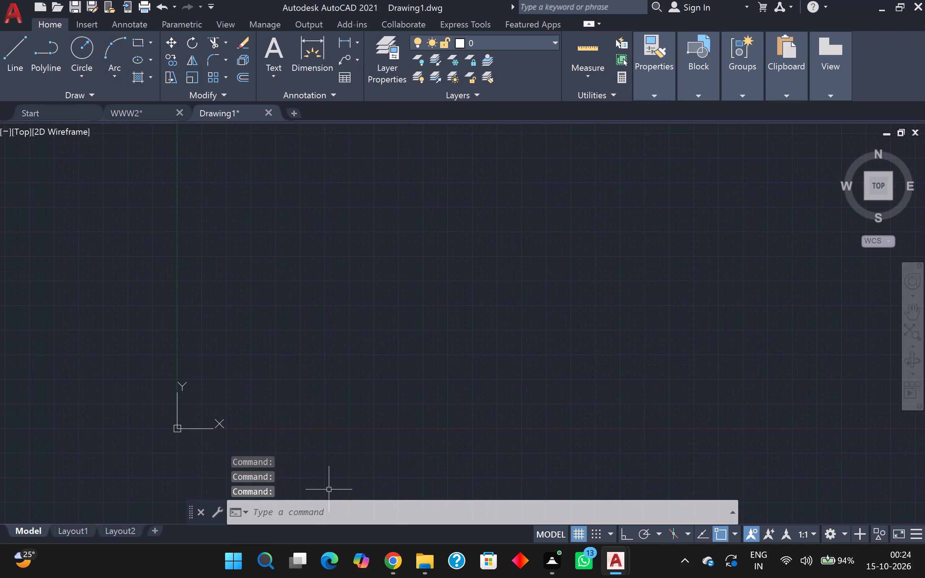
pyautogui.click(205, 417)
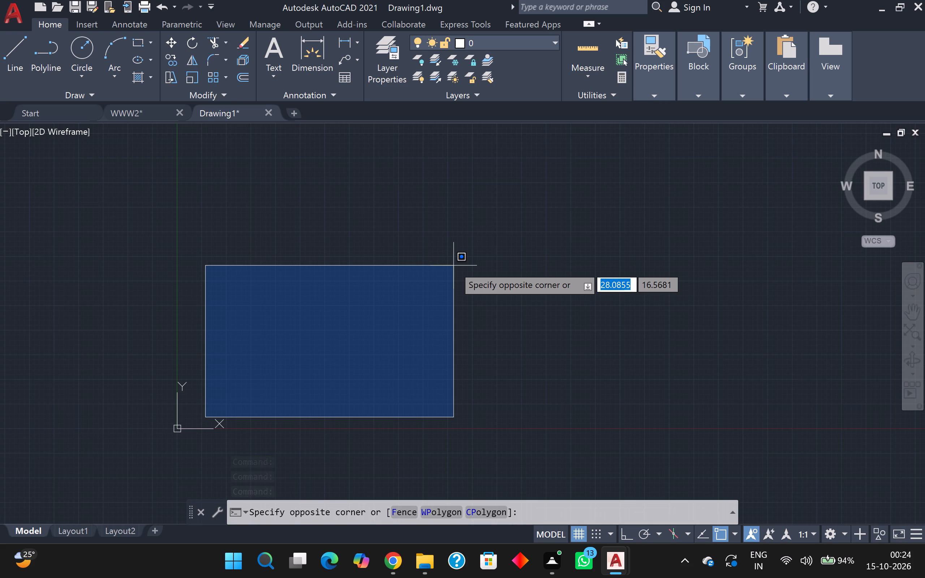
pyautogui.hotkey('ctrl', 'v')
pyautogui.scroll(-3, 453, 266)
pyautogui.moveTo(453, 264); pyautogui.dragTo(405, 292, button='middle')
pyautogui.click(403, 287)
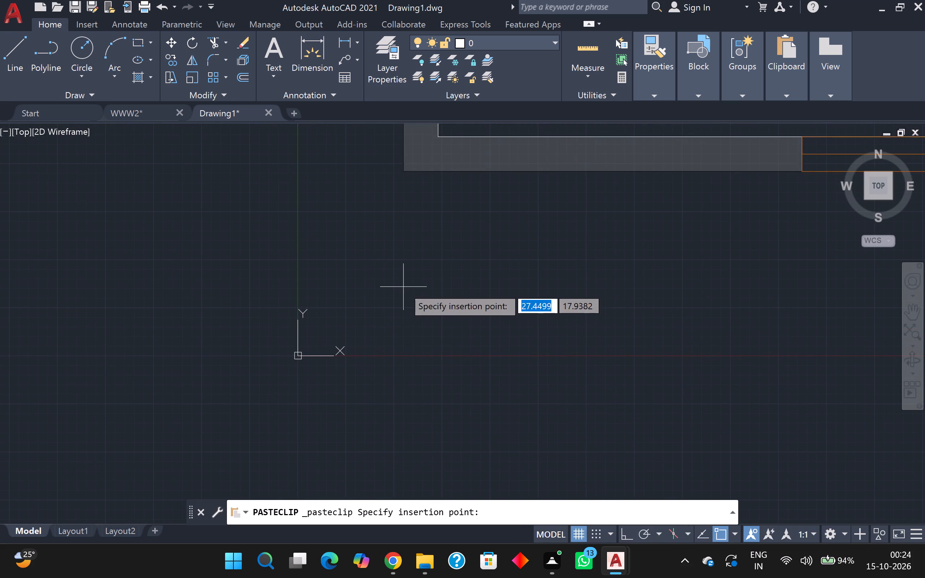
pyautogui.scroll(-3, 405, 286)
pyautogui.scroll(-5, 486, 267)
pyautogui.scroll(2, 585, 253)
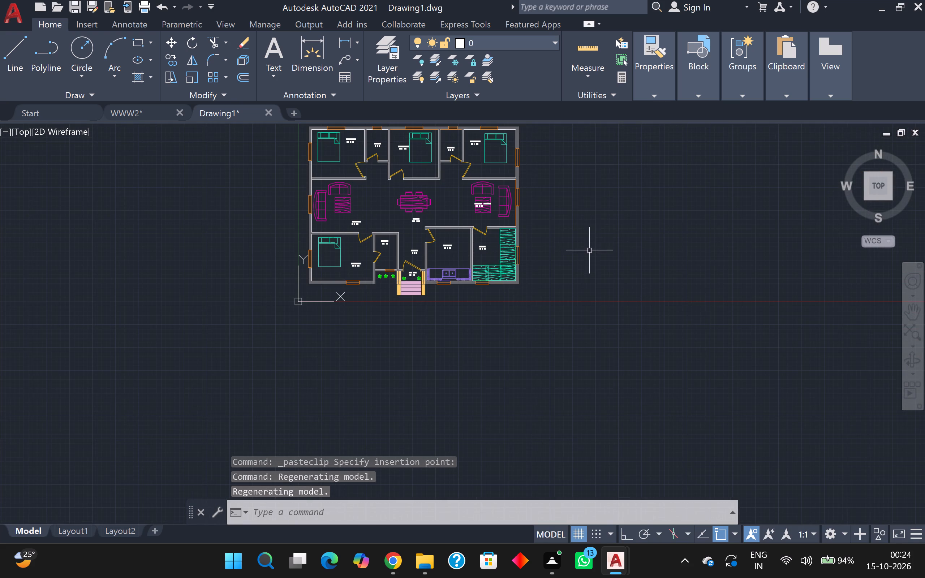
# Exit the program, saving the new drawing in Documents as PLAN 5.1 and accepting the save of WWW2.
pyautogui.click(924, 0)
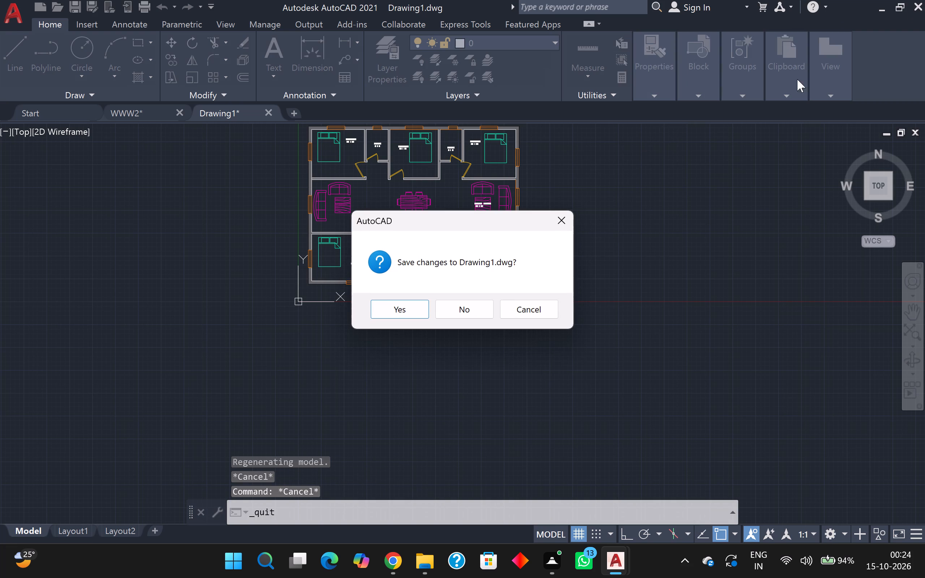
pyautogui.click(416, 309)
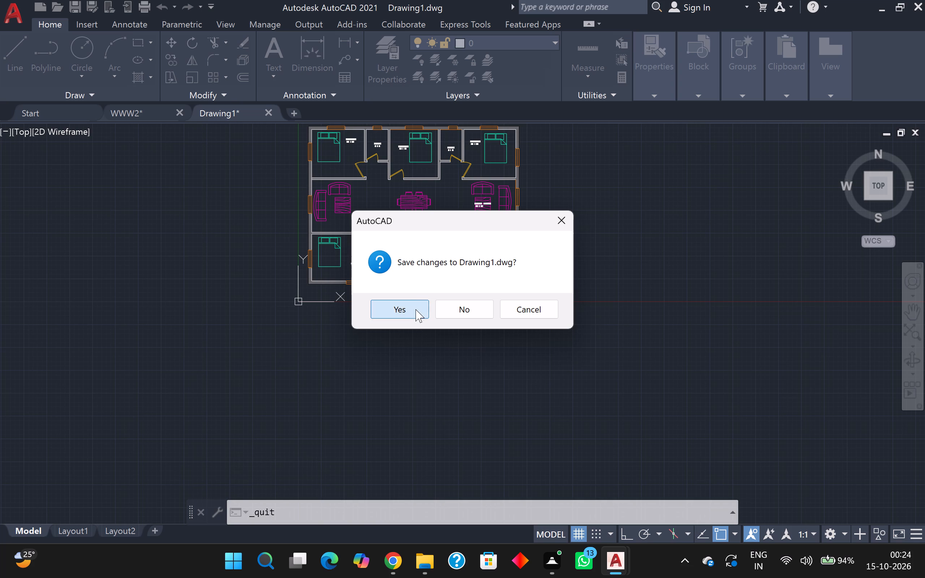
pyautogui.moveTo(440, 397); pyautogui.dragTo(440, 401)
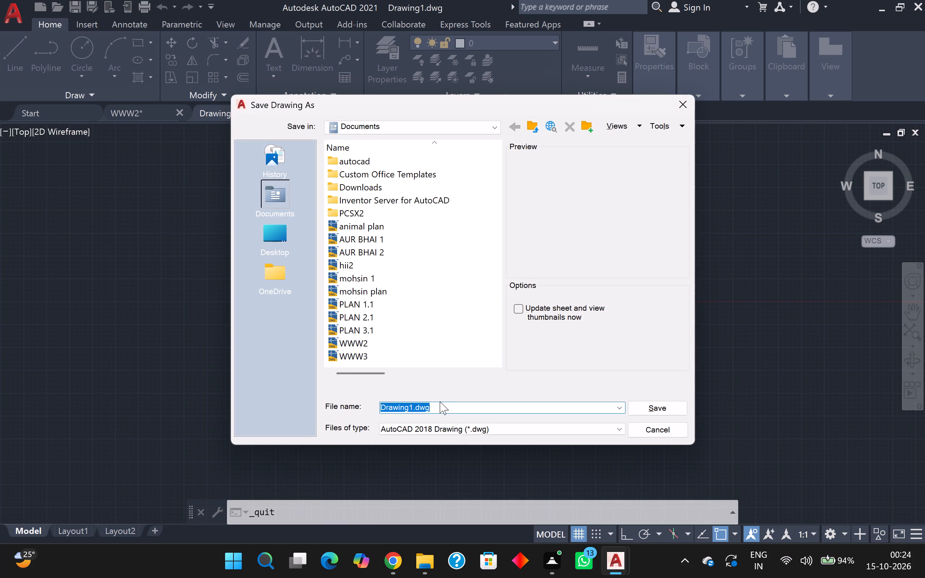
pyautogui.moveTo(440, 401); pyautogui.dragTo(440, 402)
pyautogui.press('BackSpace')
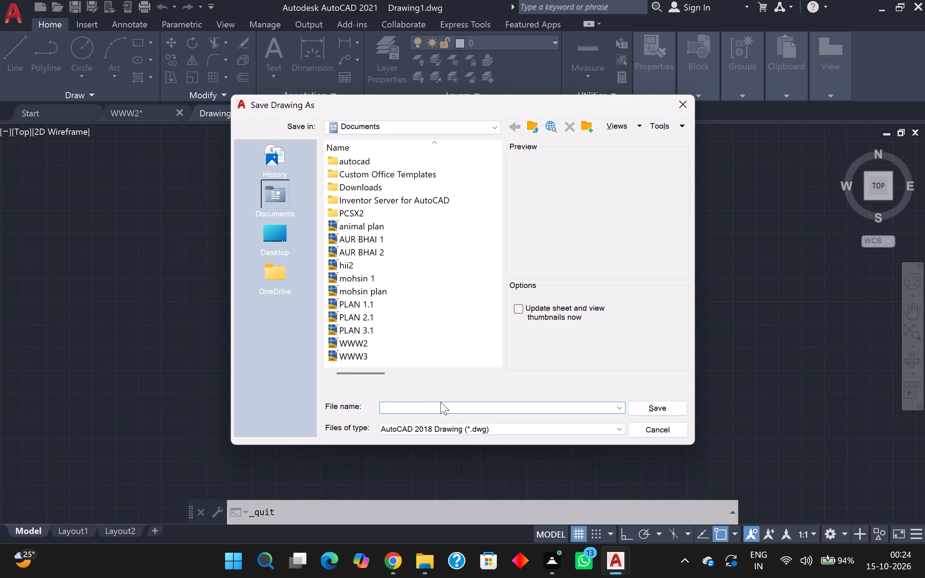
pyautogui.write('PLAN')
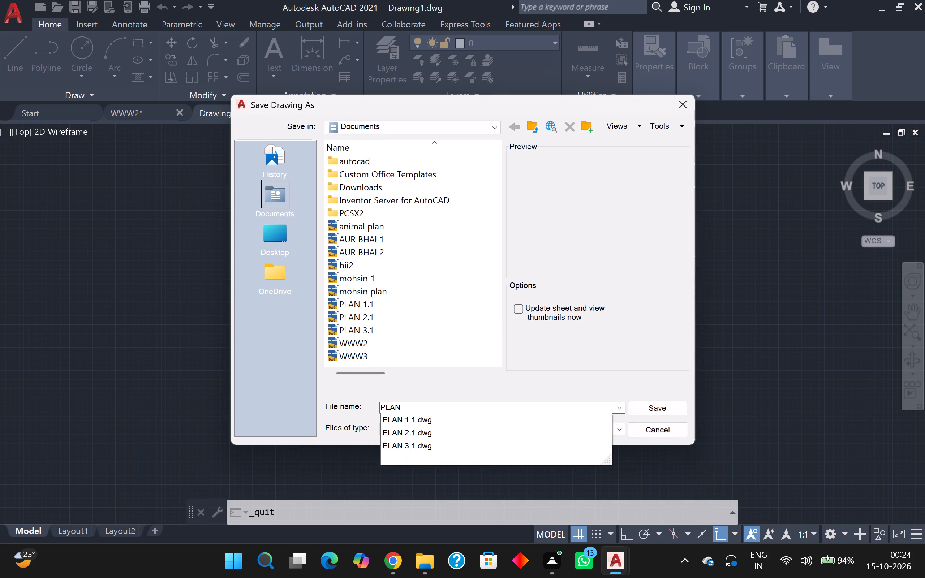
pyautogui.press('space')
pyautogui.write('5')
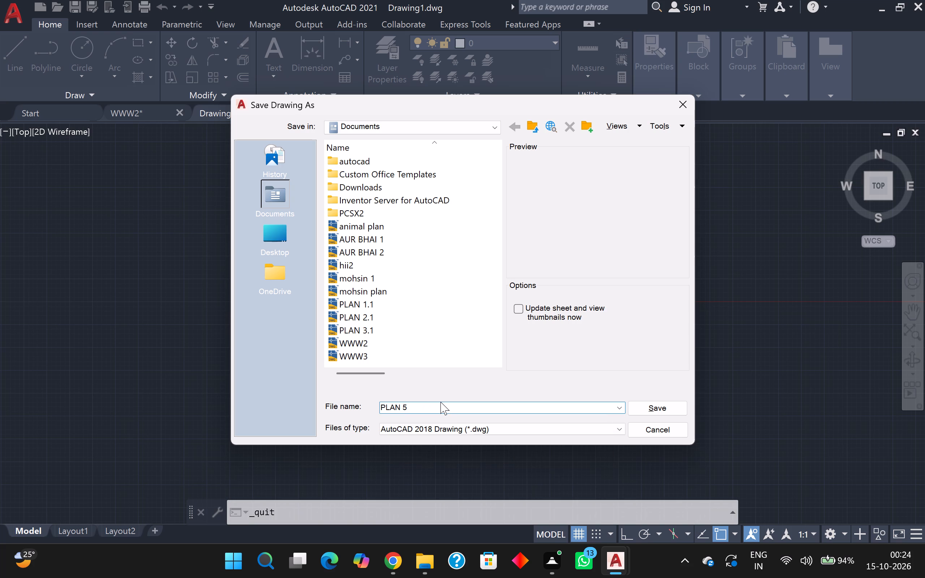
pyautogui.press('.')
pyautogui.press('1')
pyautogui.click(651, 406)
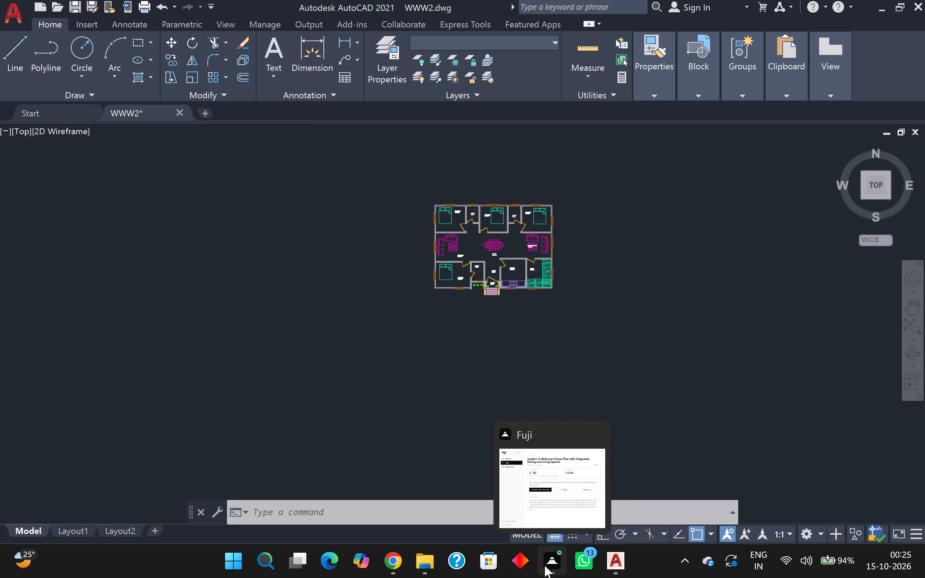
pyautogui.click(411, 310)
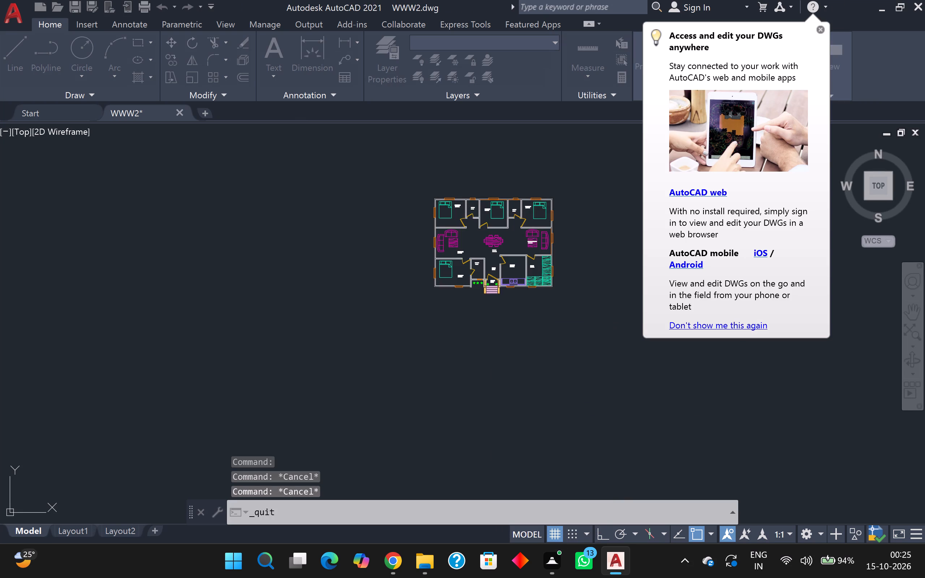